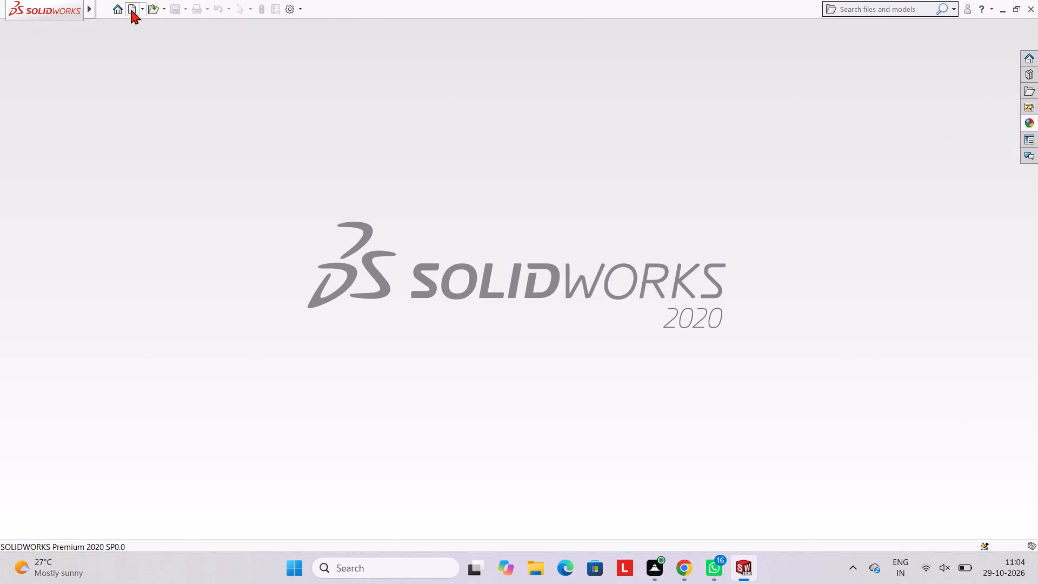
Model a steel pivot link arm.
Create a new part and open a sketch on the Front Plane.
left_click(131, 9)
left_click(443, 418)
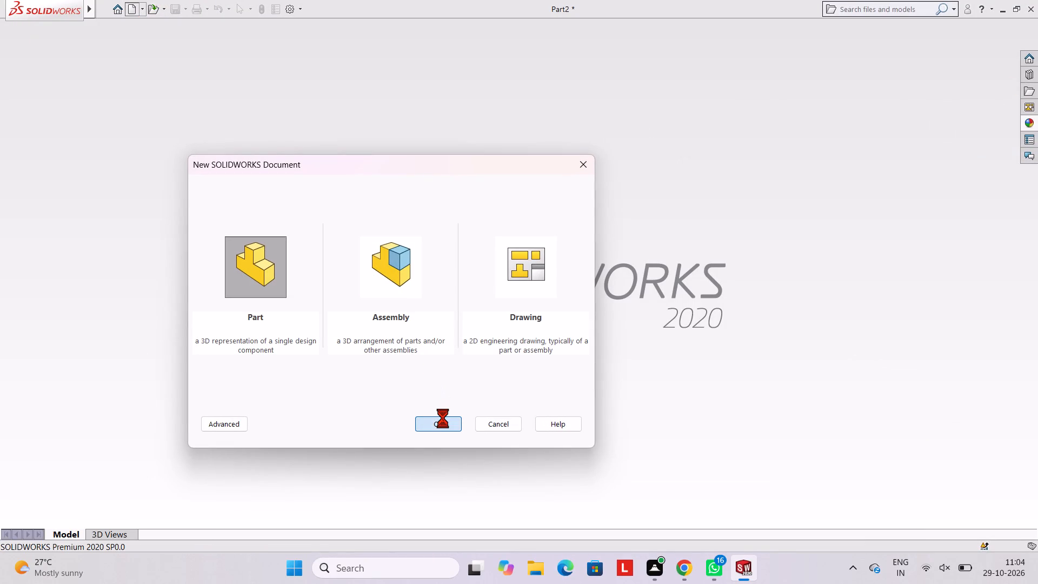
left_click(39, 195)
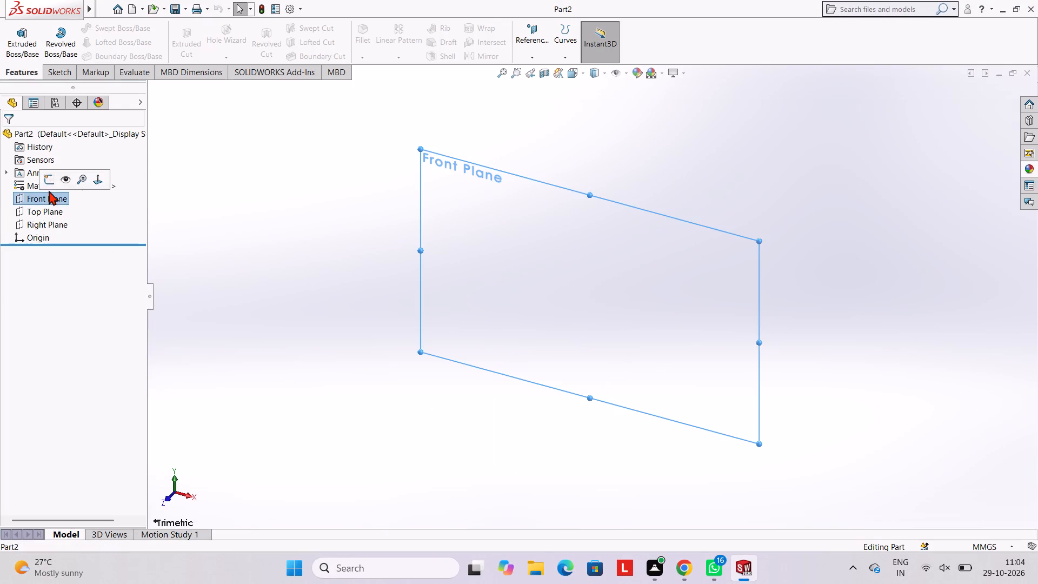
left_click(48, 180)
left_click(490, 257)
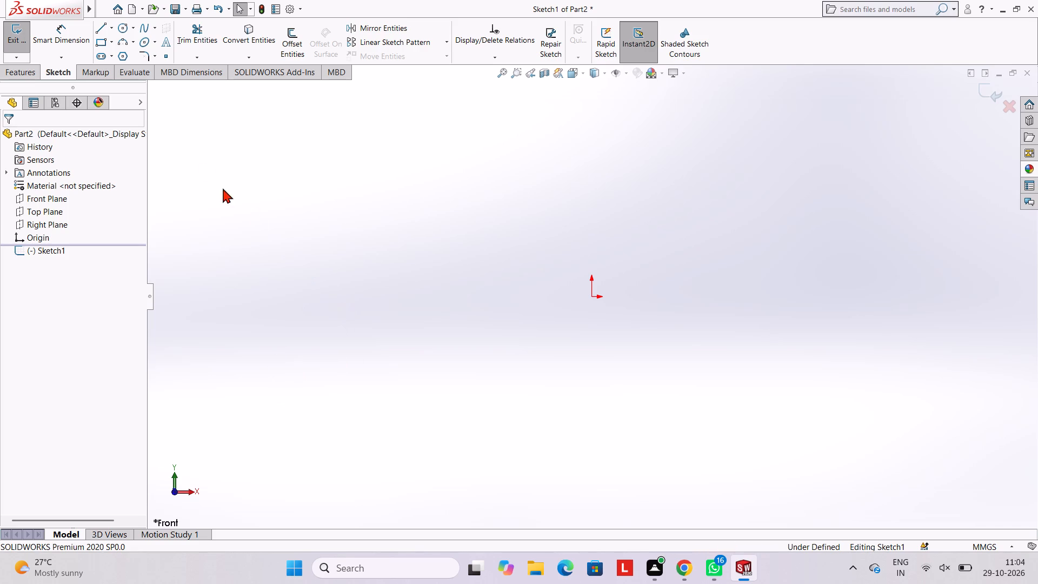
Sketch three connected lines from the origin: 45 mm horizontally right, 32 mm vertically down, and 45 mm horizontally back left.
left_click(101, 26)
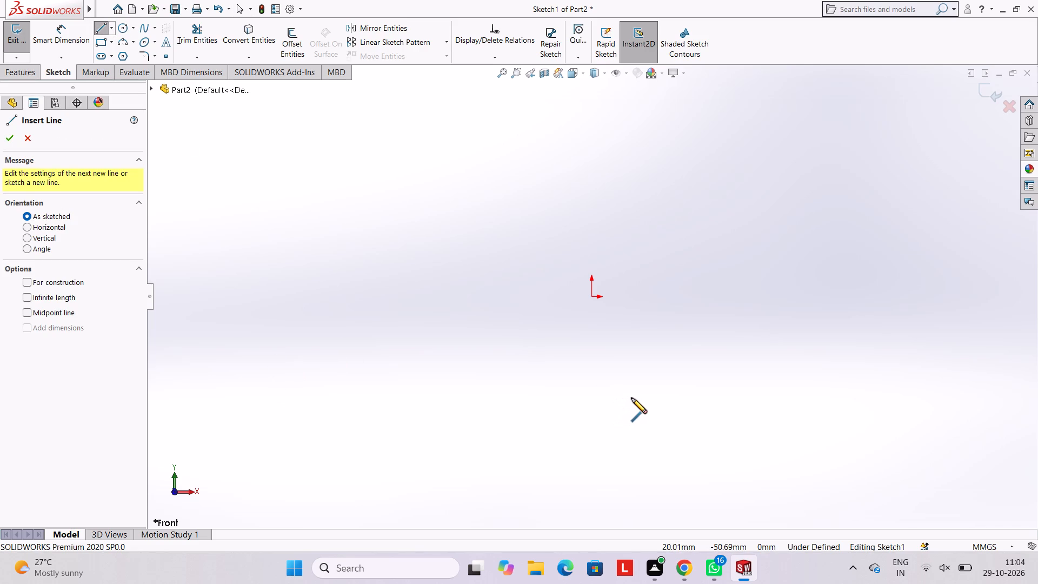
left_click(591, 296)
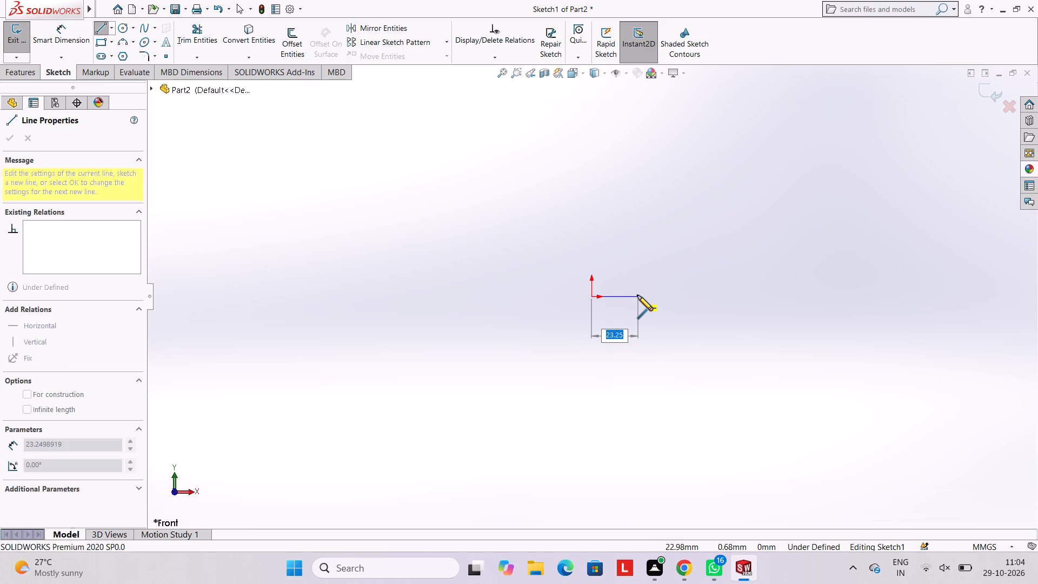
type("45")
key("Return")
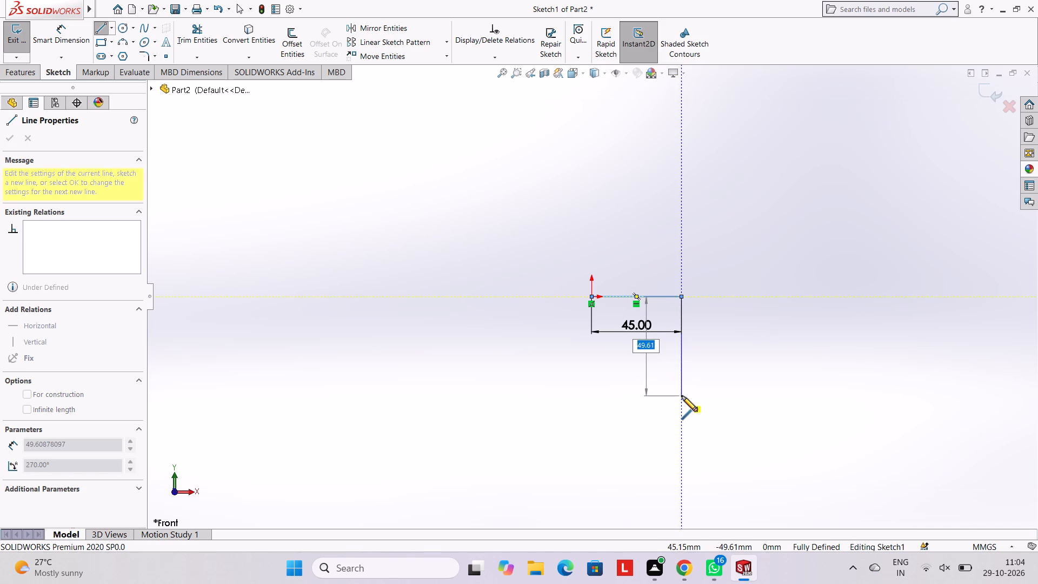
type("32")
key("Return")
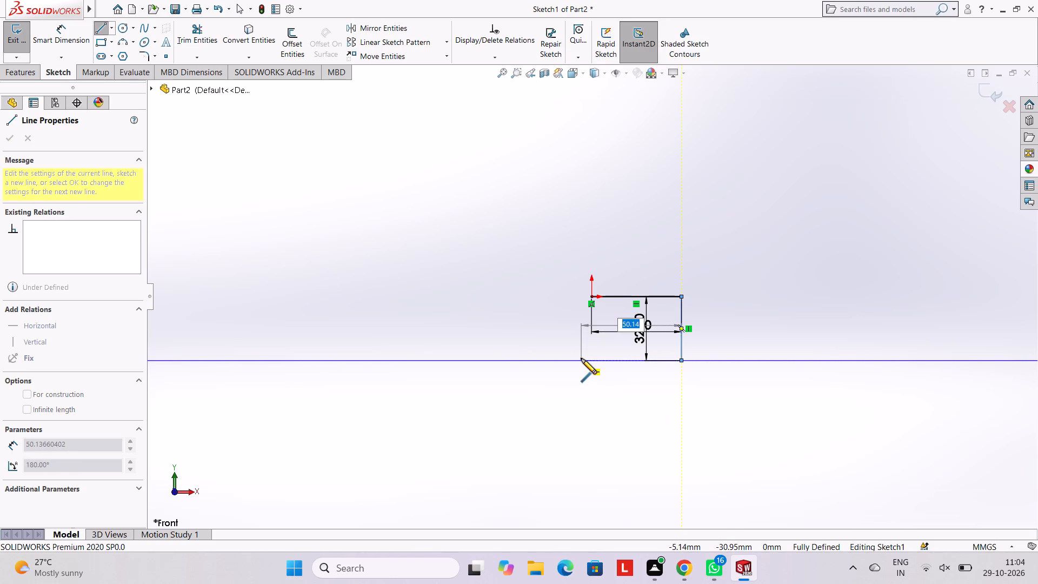
type("45")
key("Return")
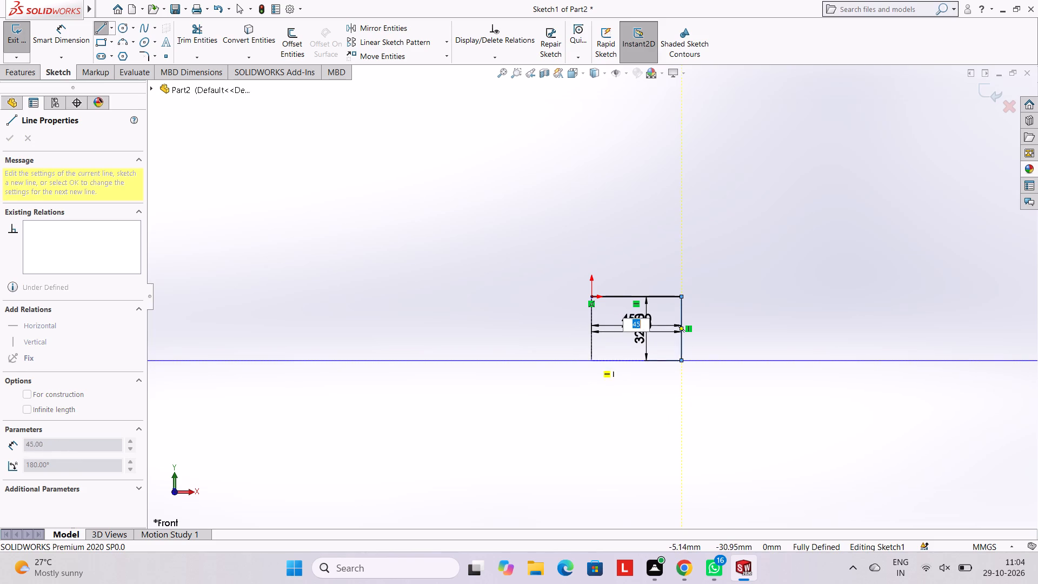
key("Escape")
key("Escape")
key("Escape")
key("Escape")
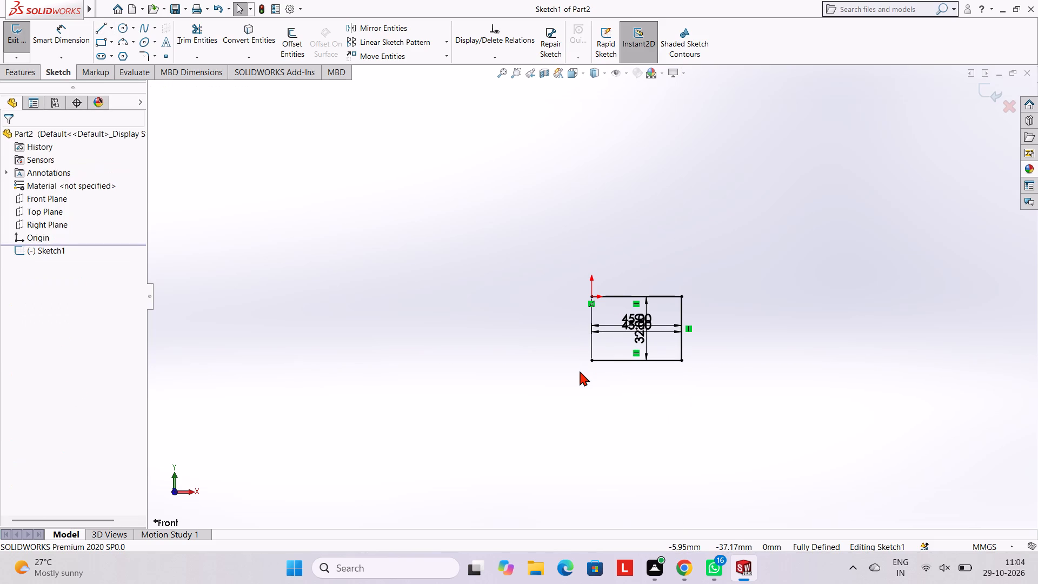
key("Escape")
key("Escape")
key("Escape")
key("Escape")
key("Escape")
key("Escape")
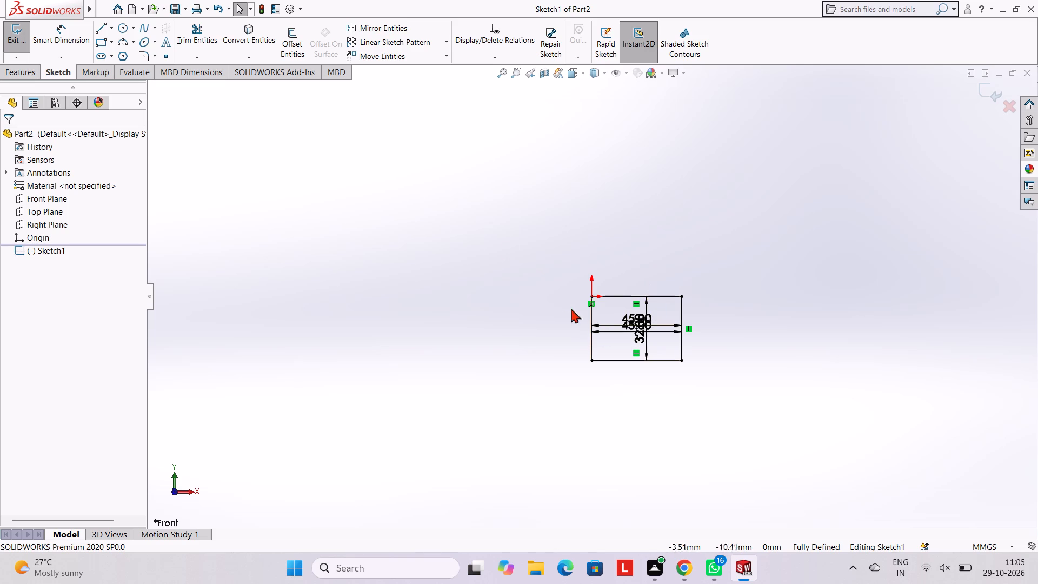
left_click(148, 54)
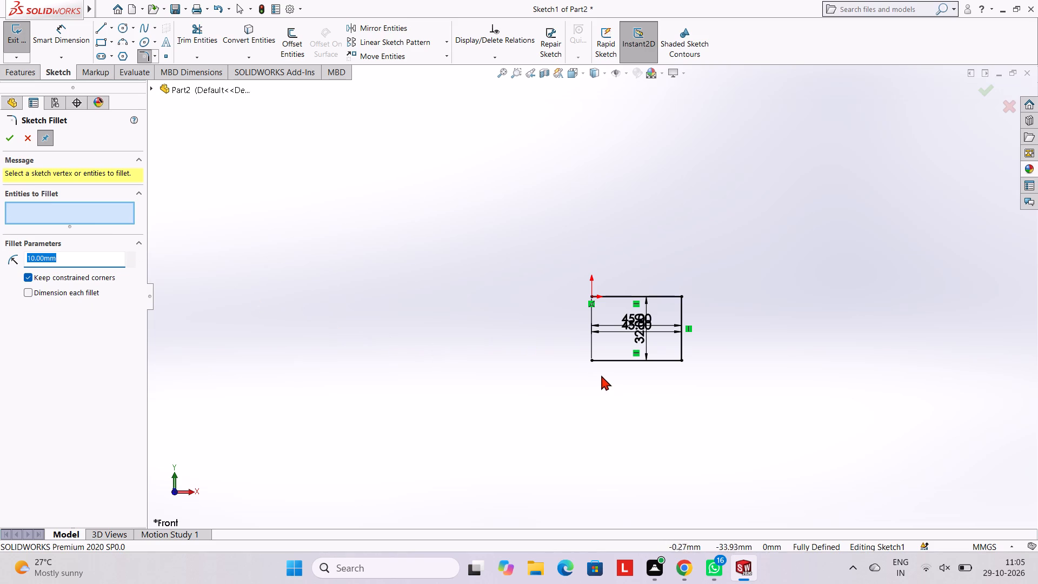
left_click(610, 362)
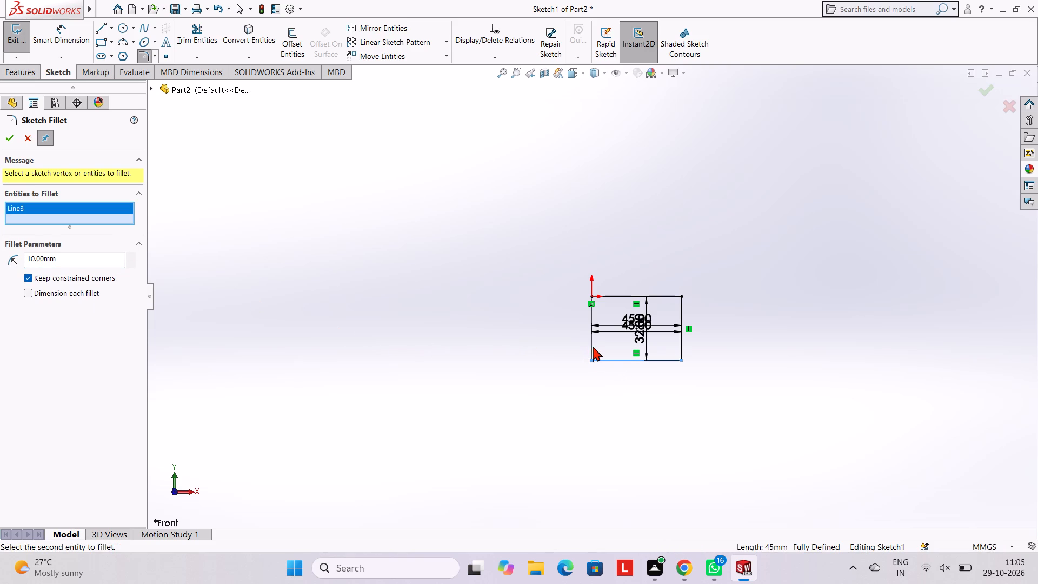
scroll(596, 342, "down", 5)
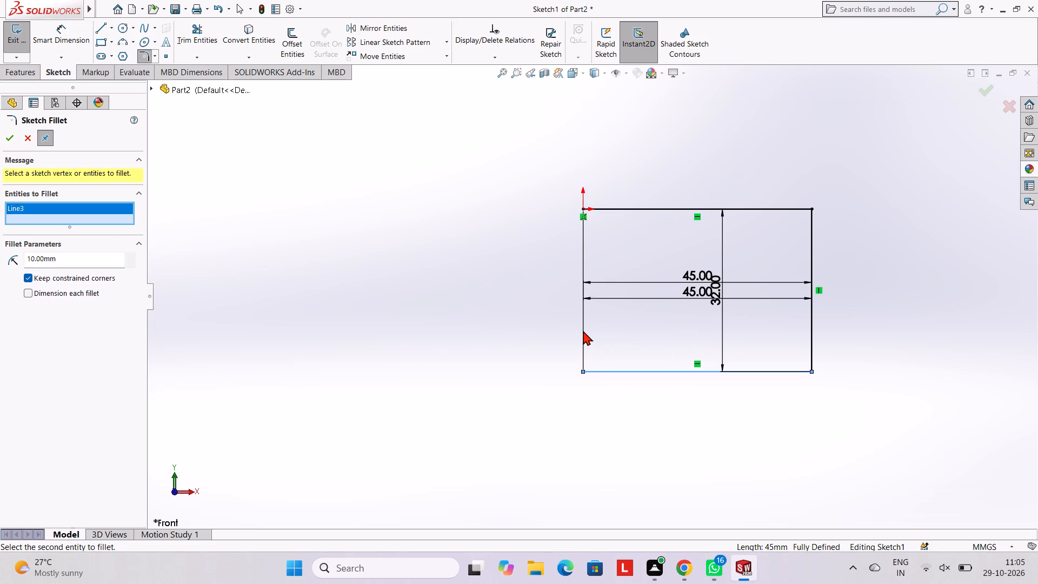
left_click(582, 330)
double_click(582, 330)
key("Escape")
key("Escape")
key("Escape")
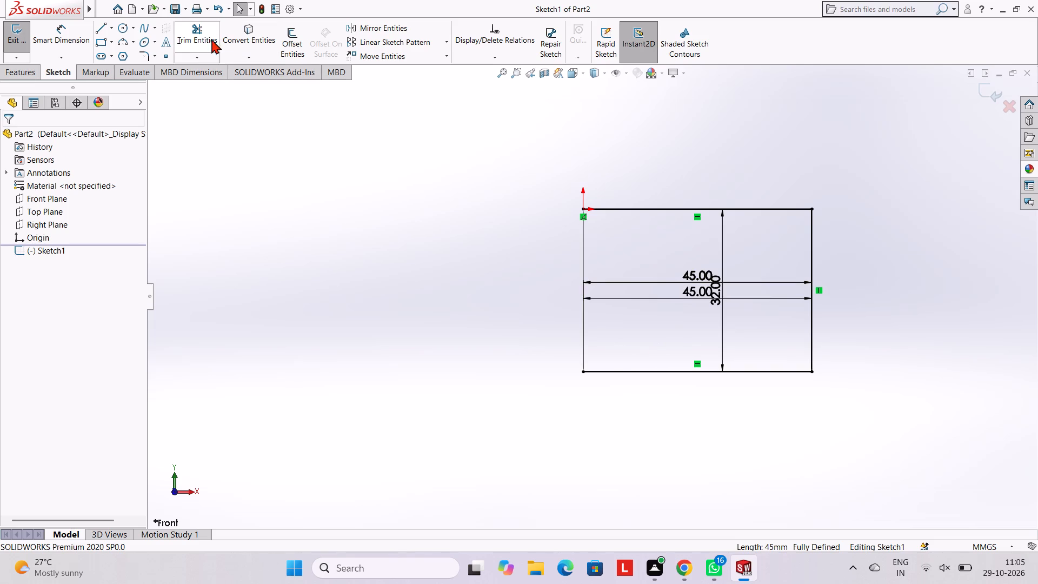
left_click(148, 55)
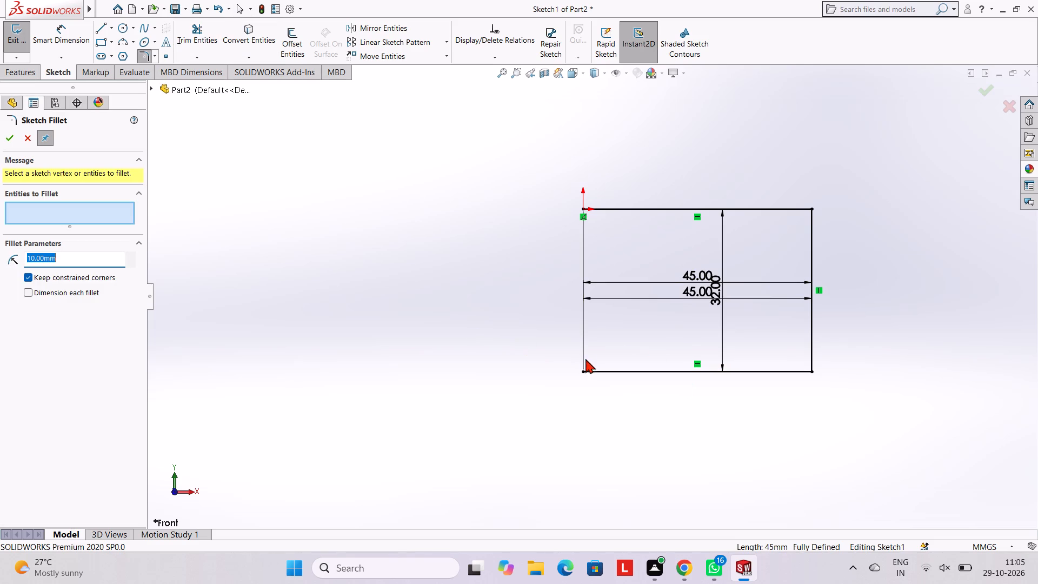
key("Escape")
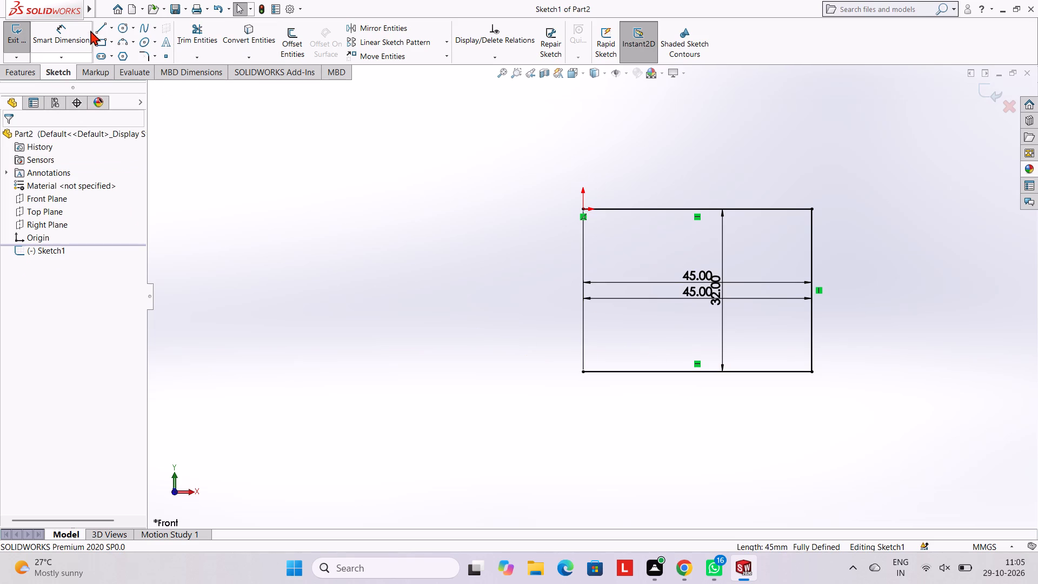
Close the rectangle with a vertical line from the origin to the open end of the lower line.
left_click(99, 29)
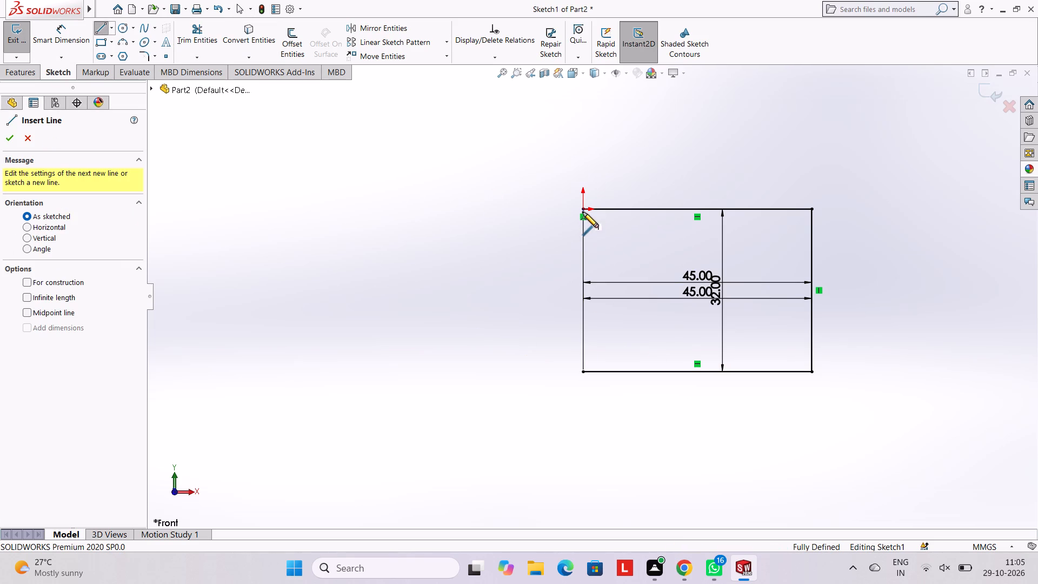
left_click(583, 211)
left_click(583, 373)
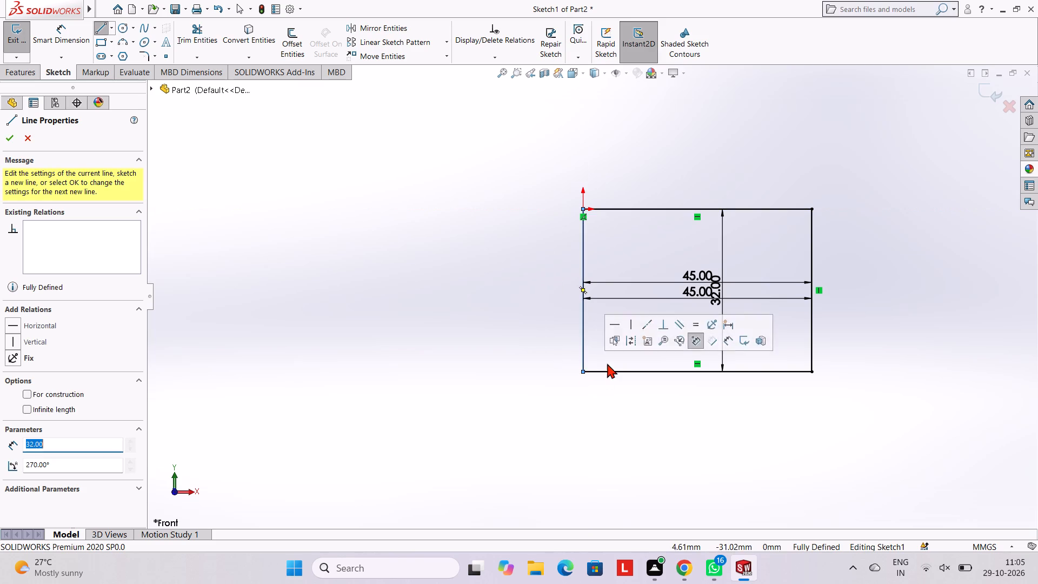
key("Escape")
key("Escape")
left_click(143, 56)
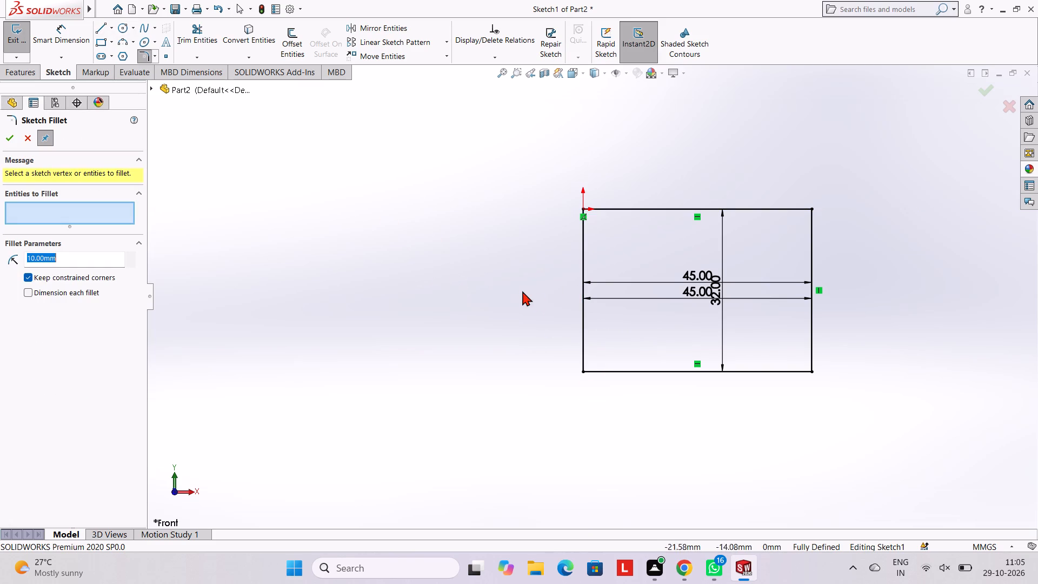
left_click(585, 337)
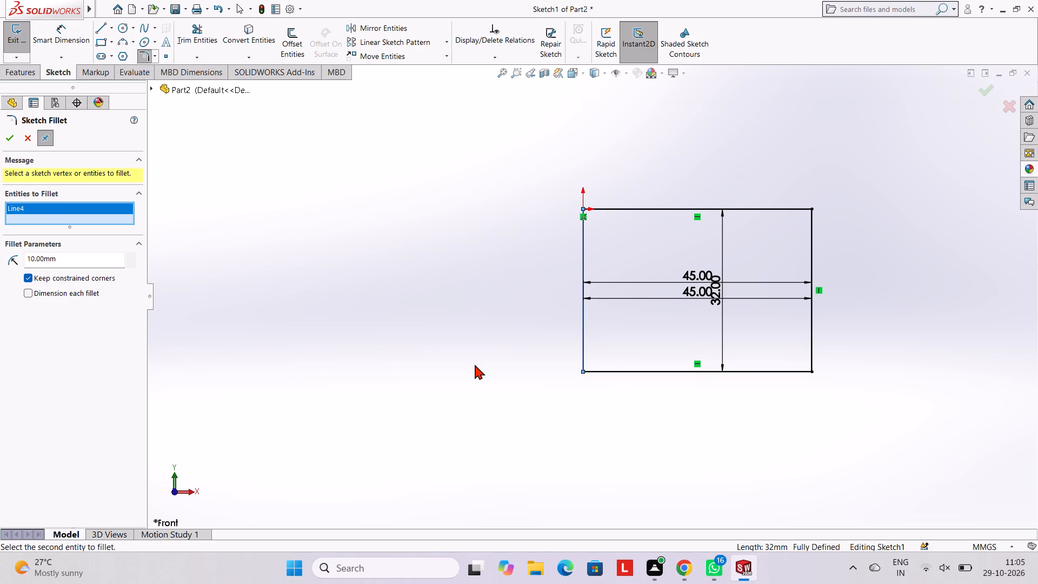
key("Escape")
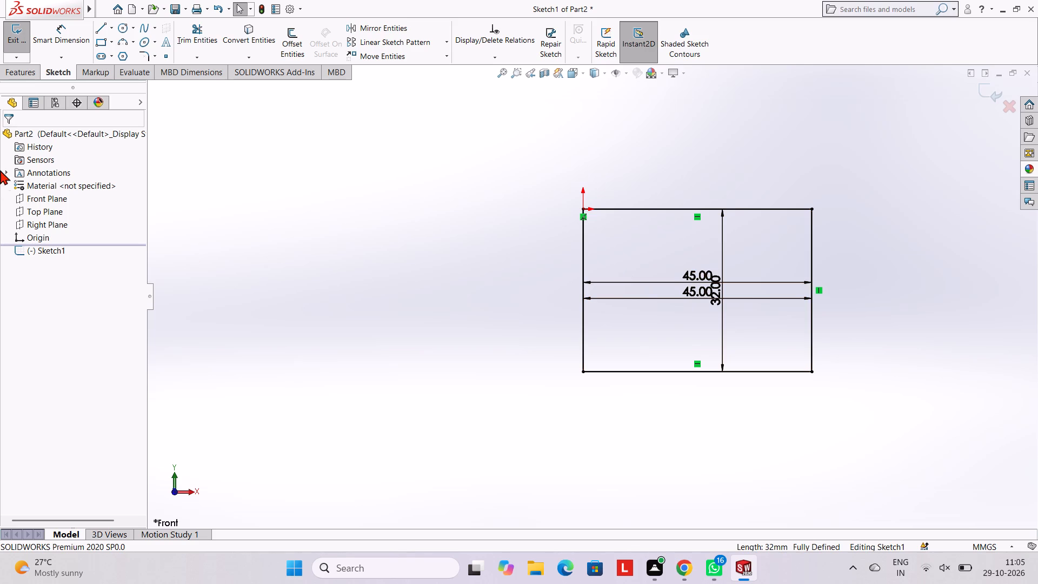
Extrude the rectangular profile as a blind boss with a depth of 41 mm.
left_click(9, 75)
left_click(21, 48)
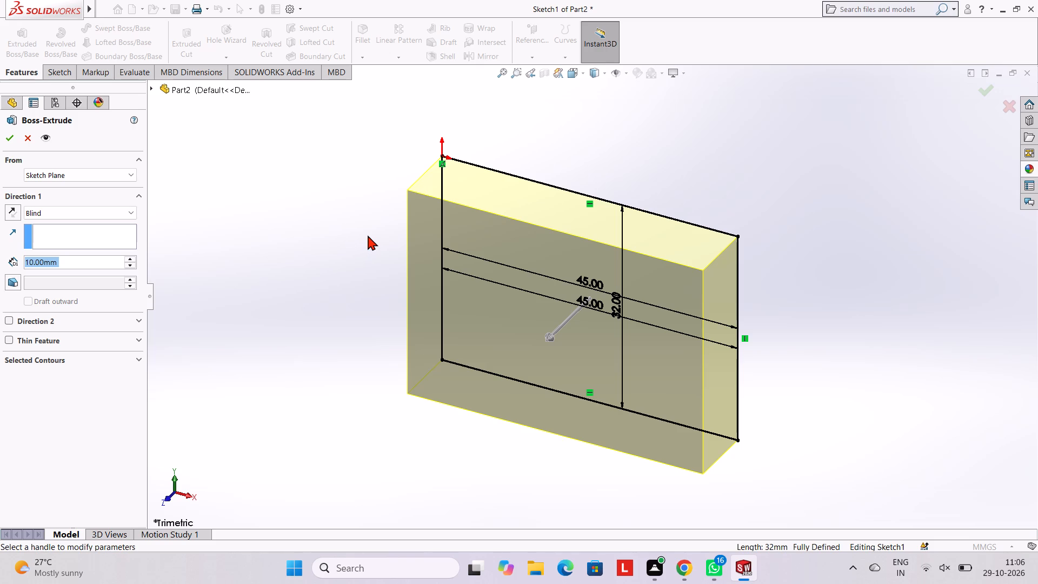
type("41")
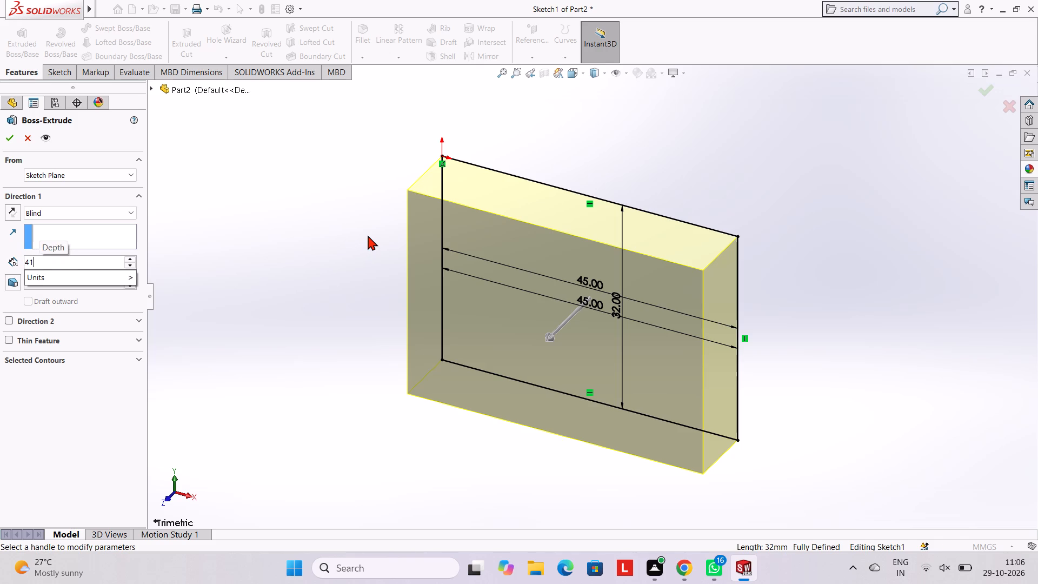
key("Return")
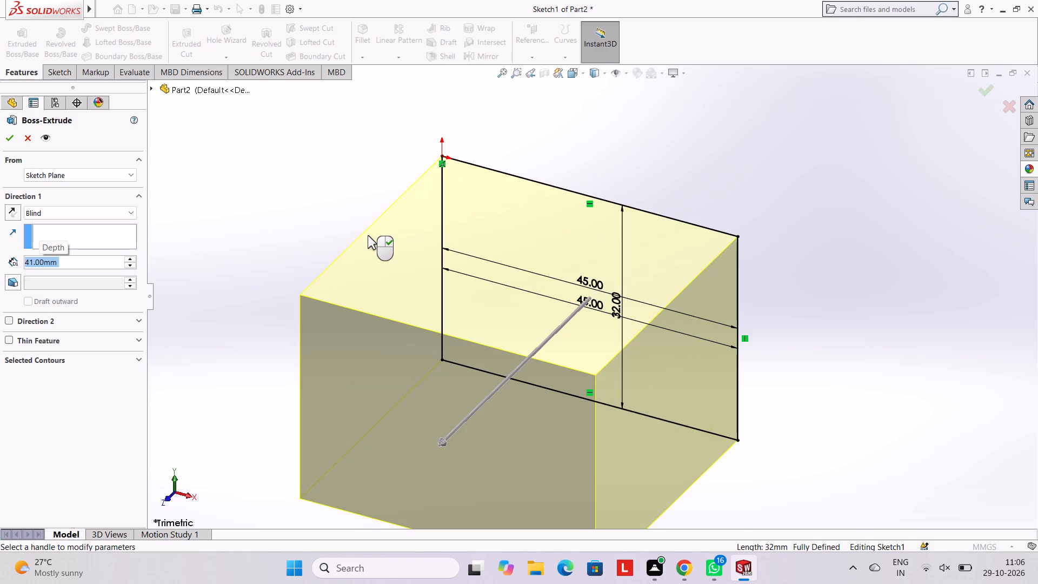
left_click(10, 139)
left_click(292, 151)
Open a new sketch on the top face of the extruded block.
scroll(516, 260, "up", 3)
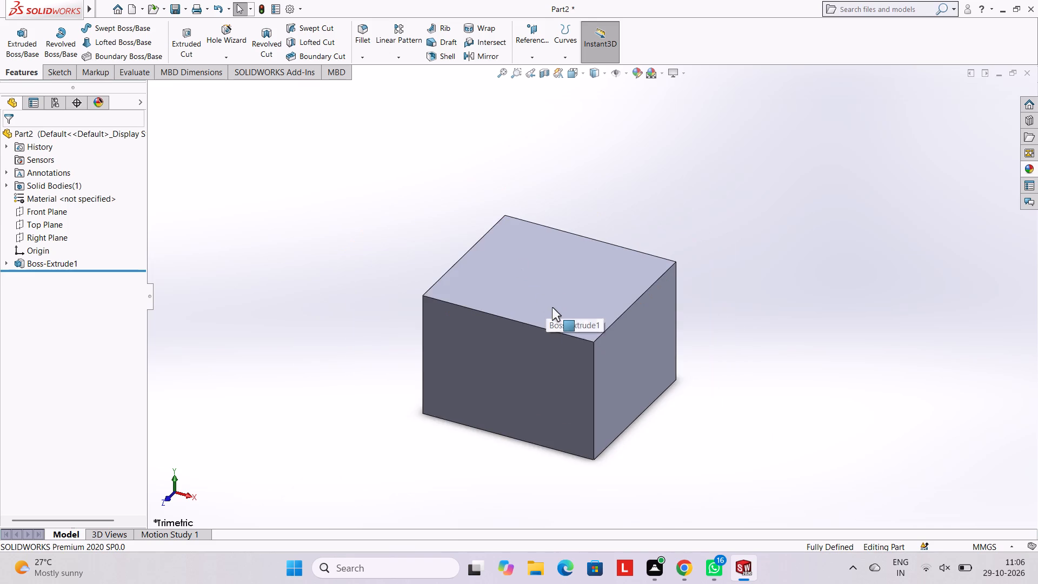
scroll(556, 307, "up", 2)
scroll(560, 309, "down", 2)
scroll(508, 358, "up", 1)
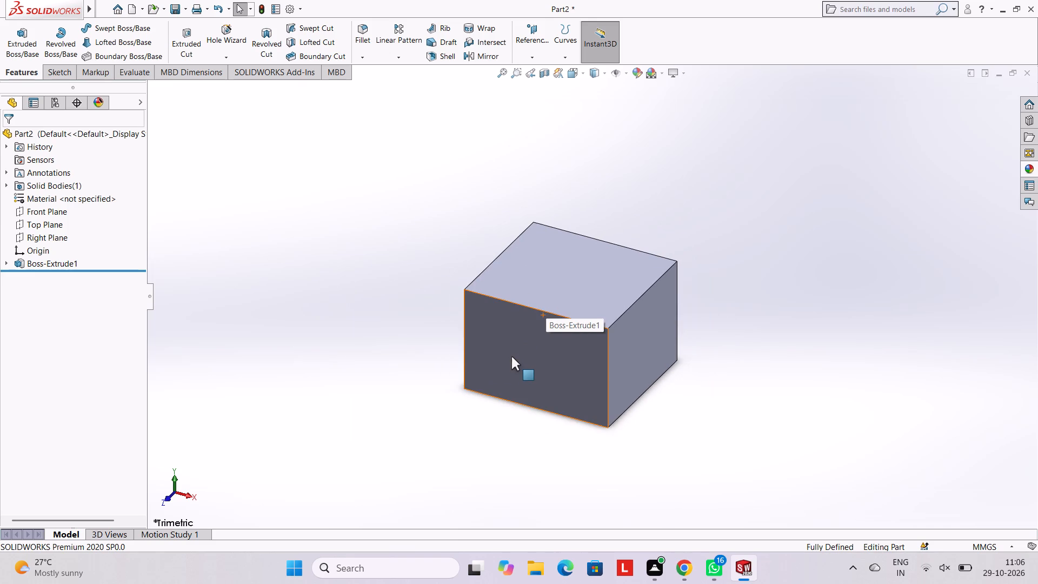
scroll(526, 329, "down", 2)
middle_click_drag(648, 333, 626, 328)
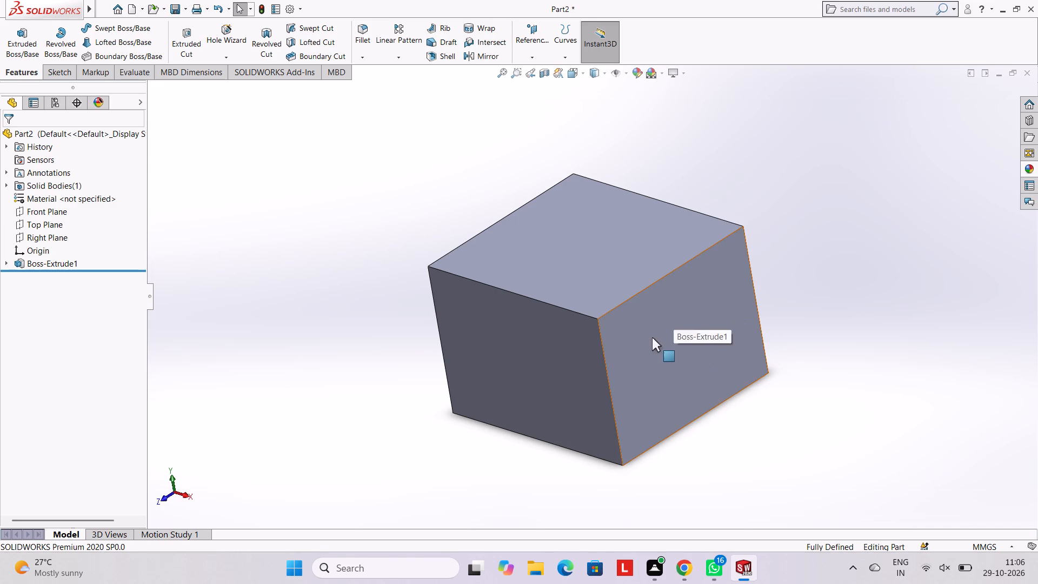
middle_click_drag(651, 334, 677, 295)
middle_click_drag(694, 319, 660, 304)
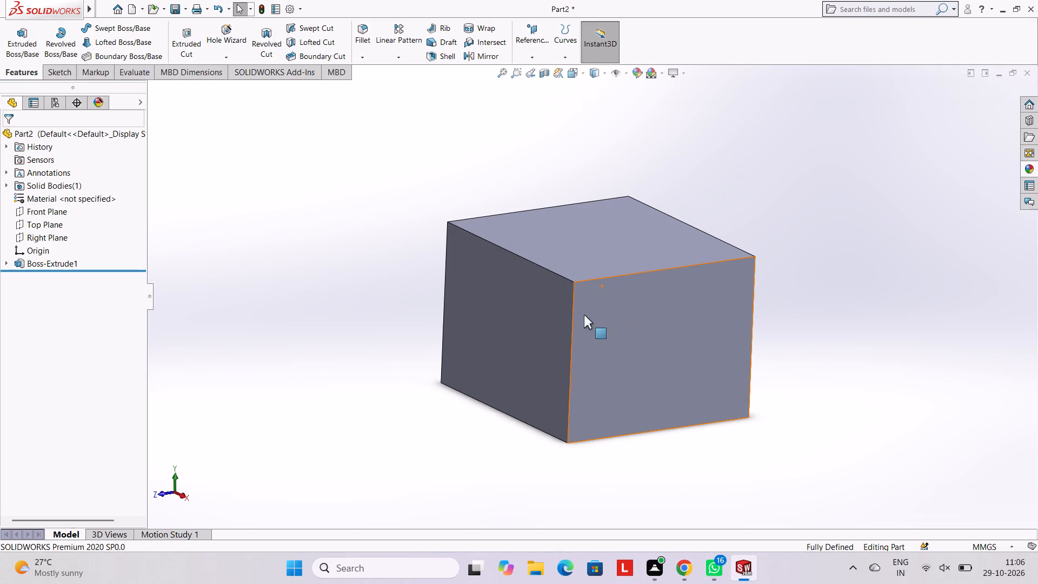
middle_click_drag(568, 284, 581, 504)
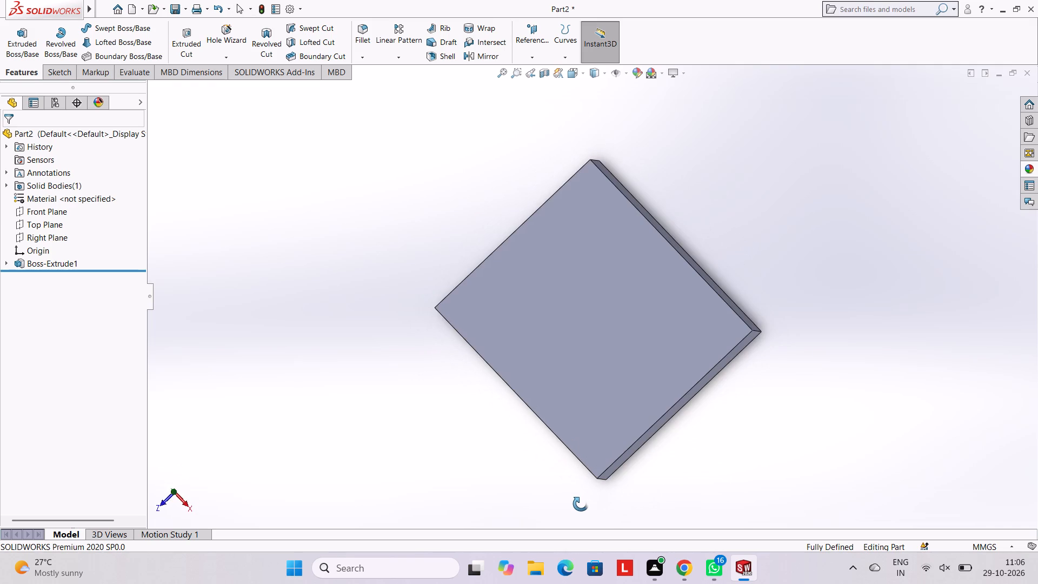
middle_click_drag(581, 504, 553, 366)
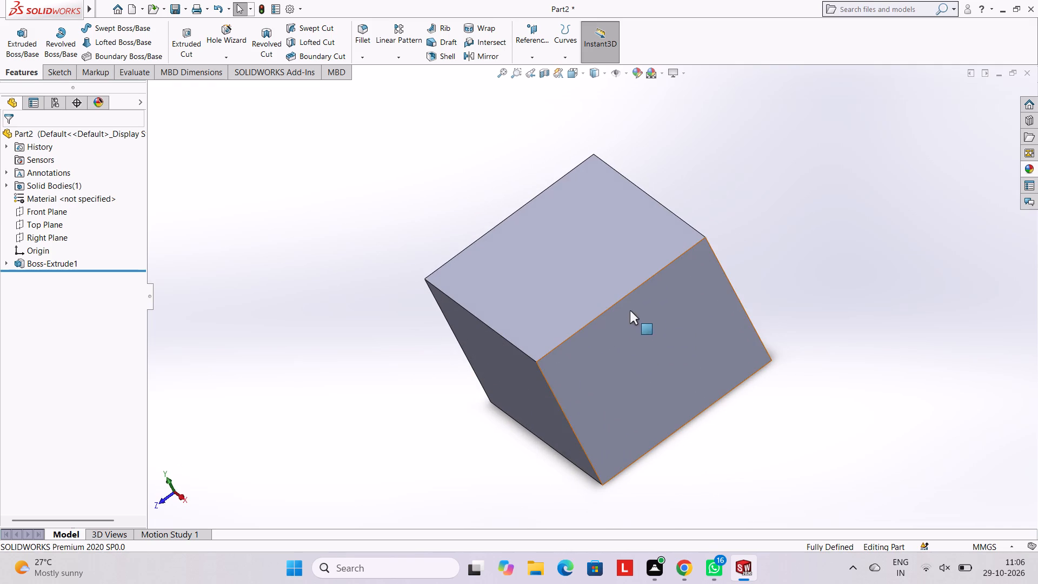
left_click(616, 273)
left_click(669, 242)
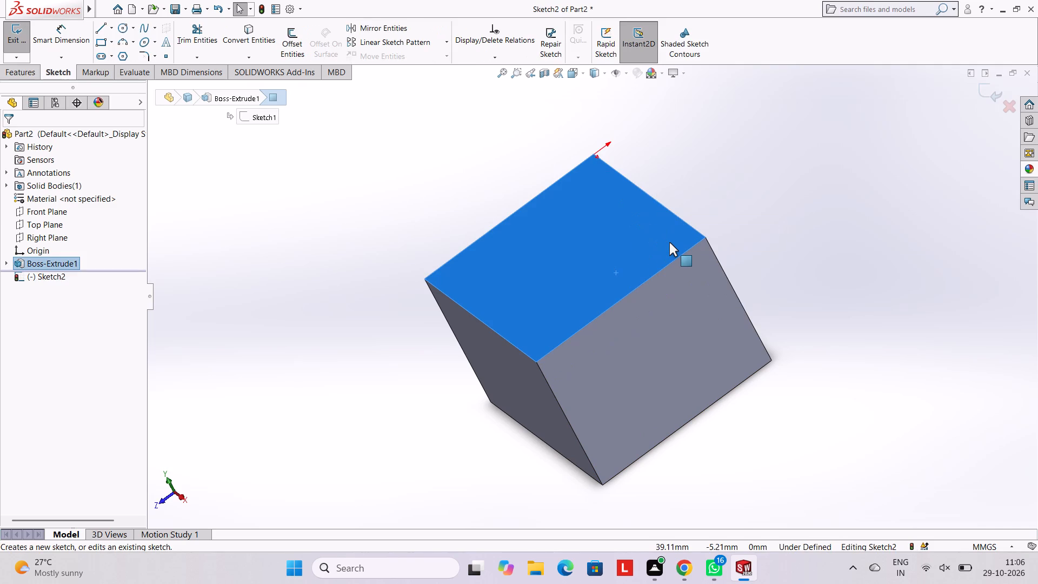
key("ctrl+8")
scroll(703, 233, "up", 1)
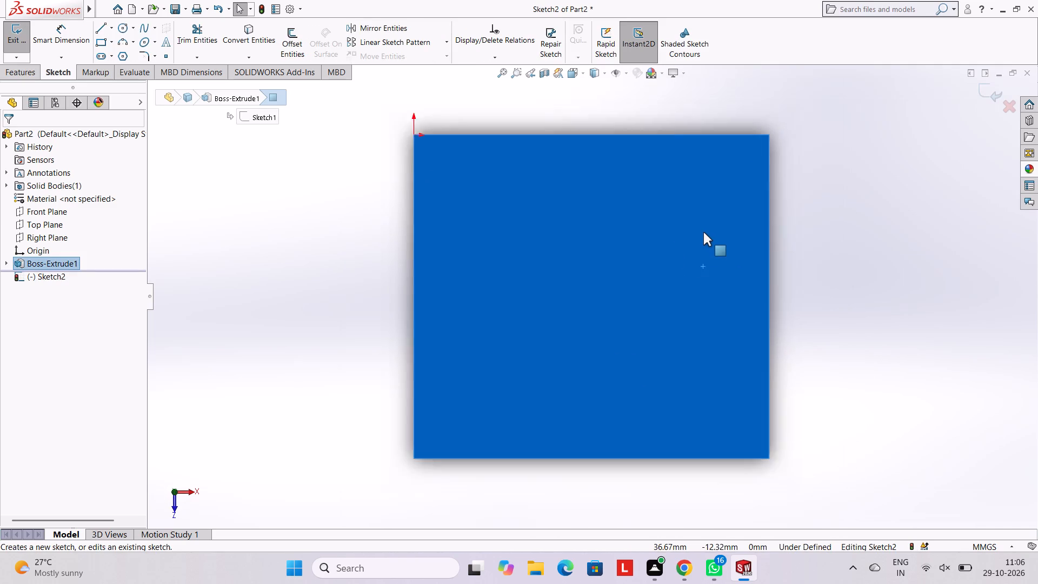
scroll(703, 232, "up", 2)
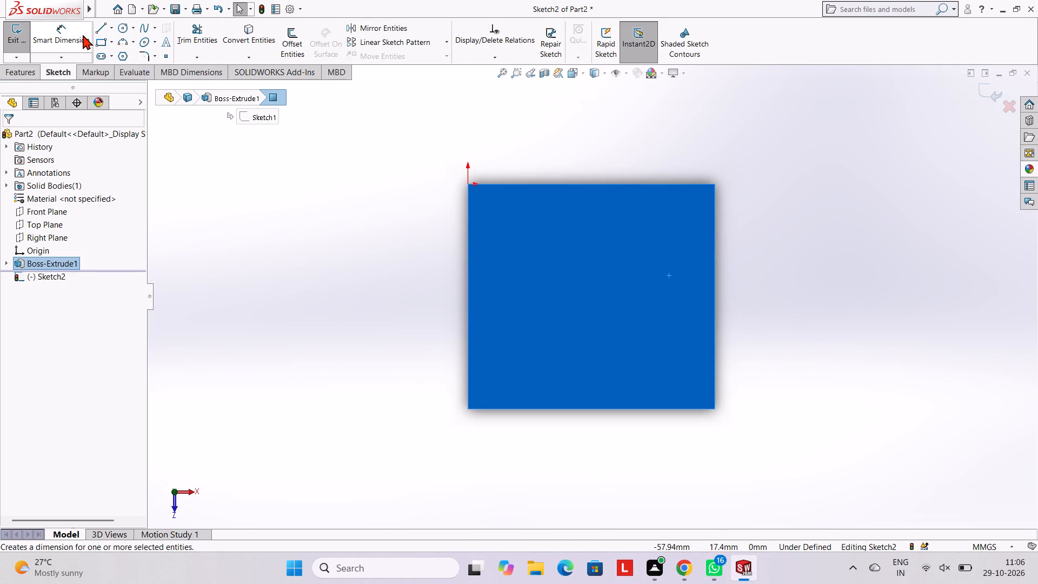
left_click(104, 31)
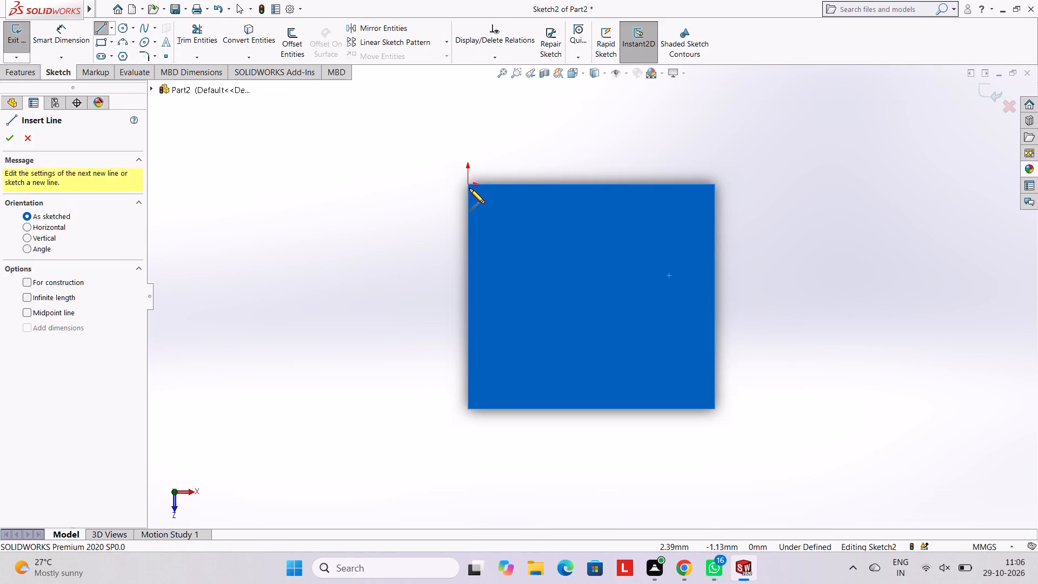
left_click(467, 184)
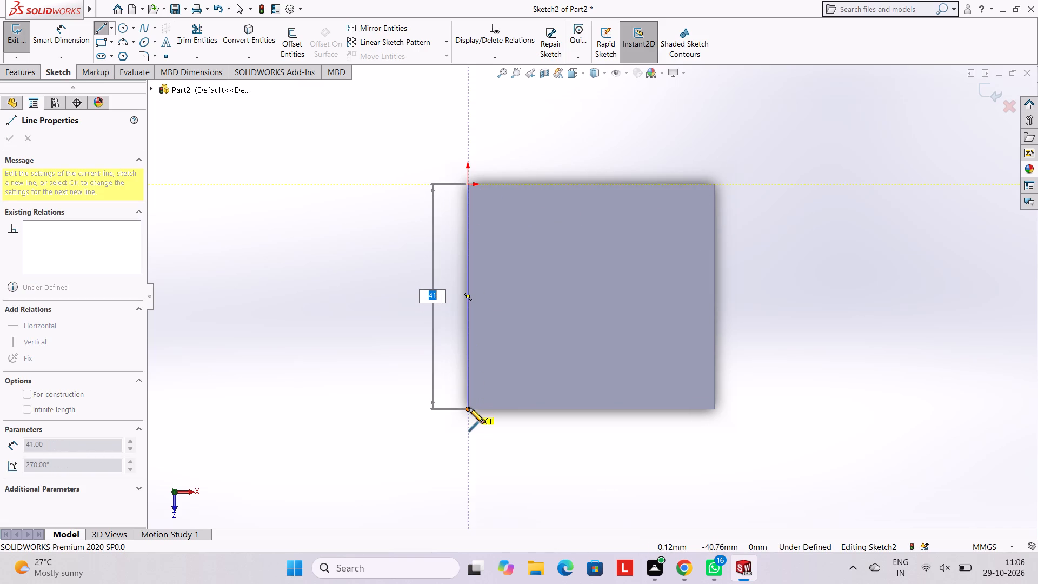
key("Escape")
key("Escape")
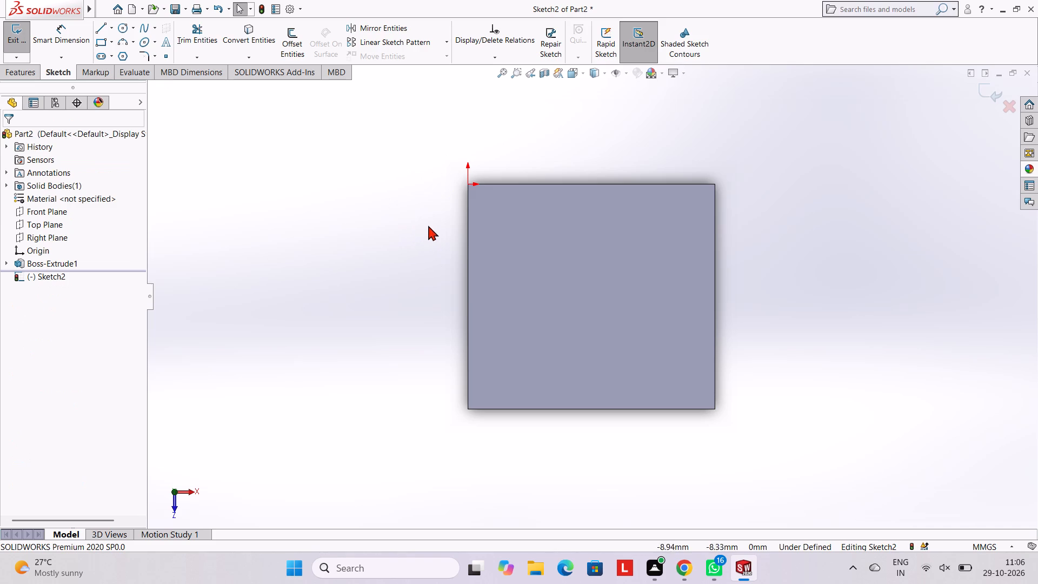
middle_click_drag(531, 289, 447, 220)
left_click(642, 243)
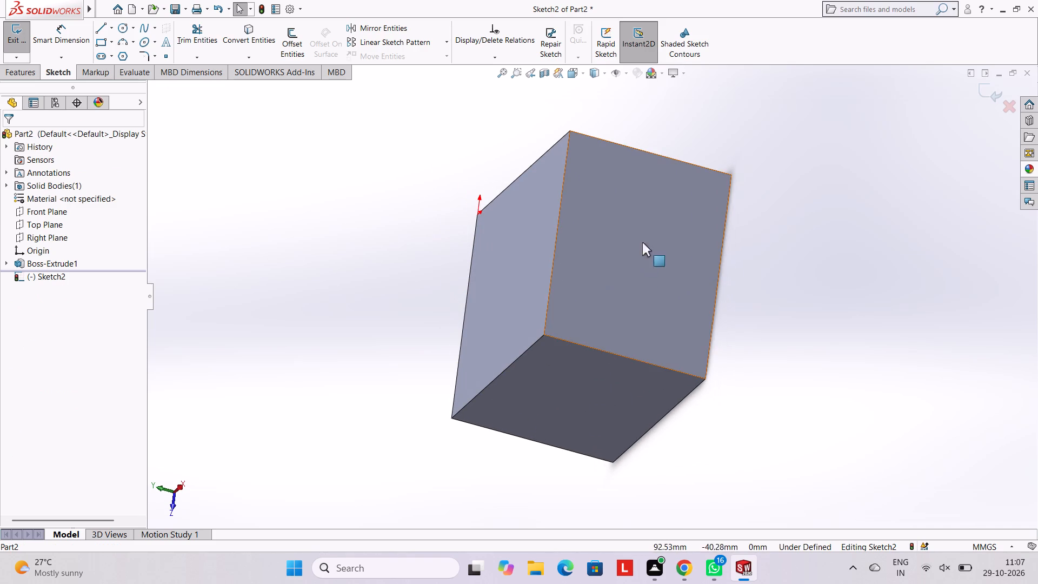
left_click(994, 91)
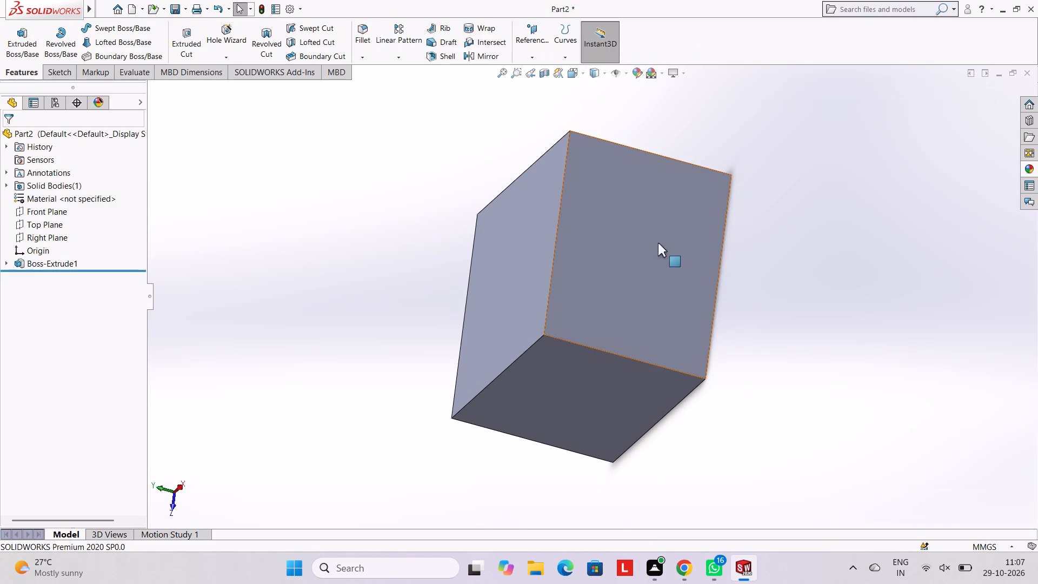
Open a new sketch on the block's 41 × 32 mm end face farthest from the origin.
left_click(620, 253)
left_click(663, 224)
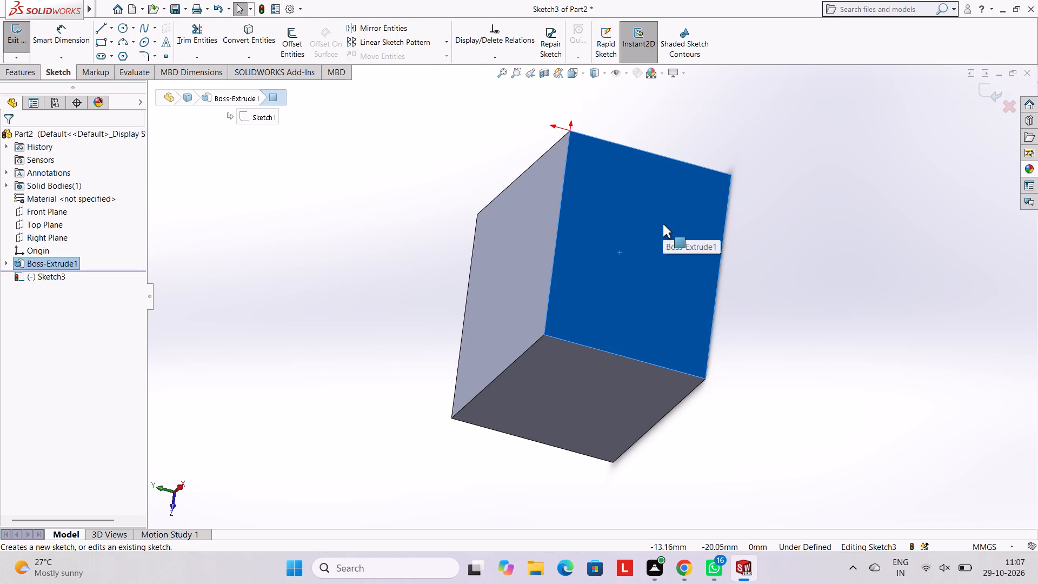
Sketch connected lines from the bottom edge's midpoint: 6 mm left, 7 mm up, 12 mm right, and vertically down to the bottom edge.
key("ctrl+8")
scroll(677, 281, "up", 4)
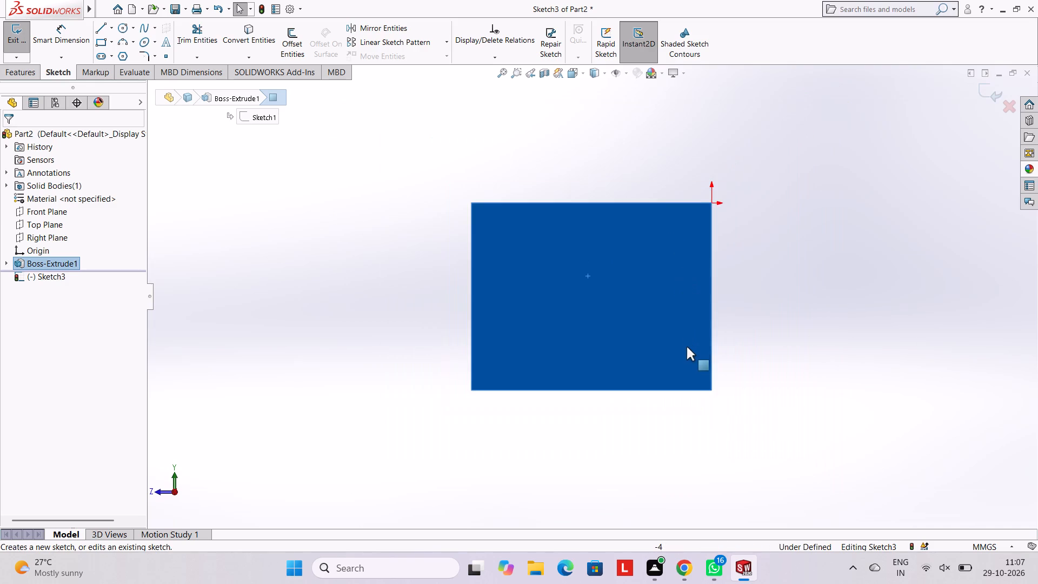
scroll(684, 350, "down", 2)
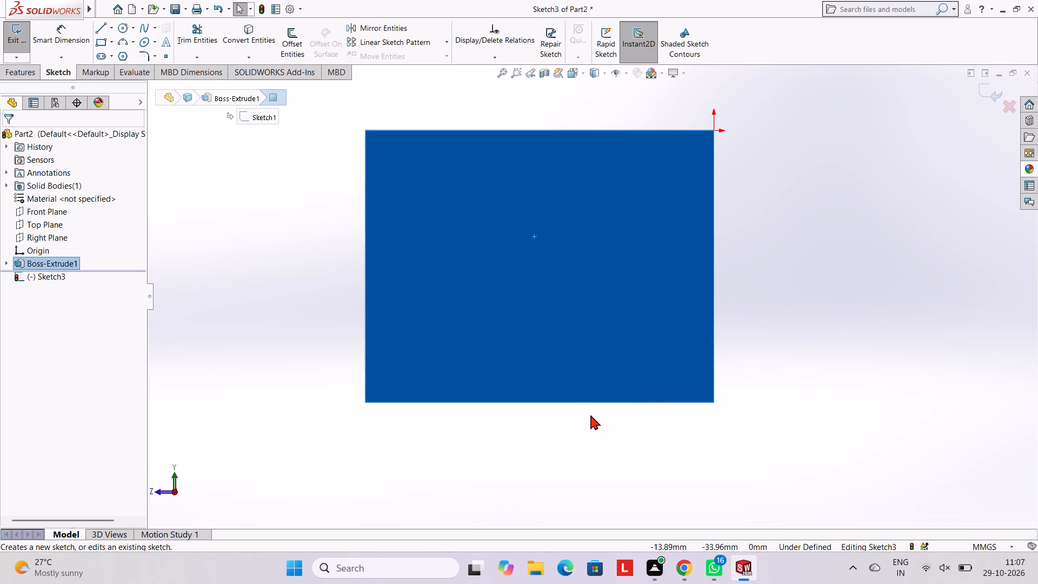
left_click(101, 28)
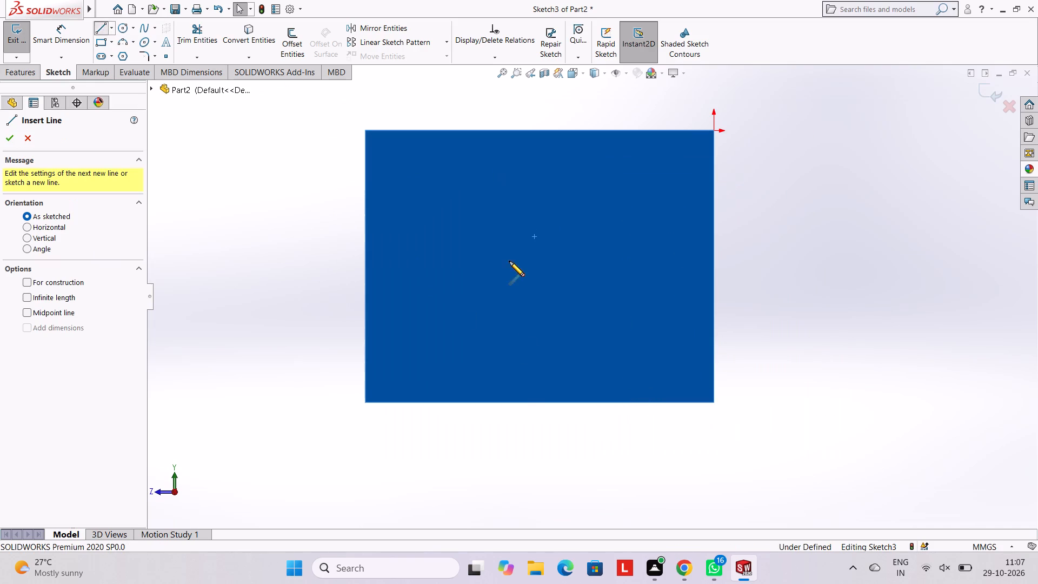
left_click(541, 402)
key("6")
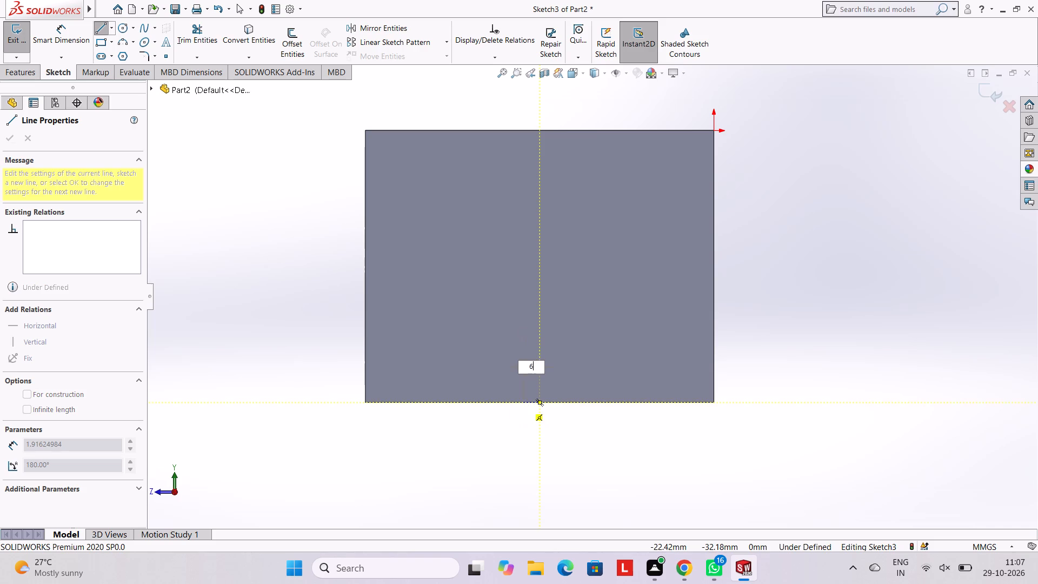
key("Return")
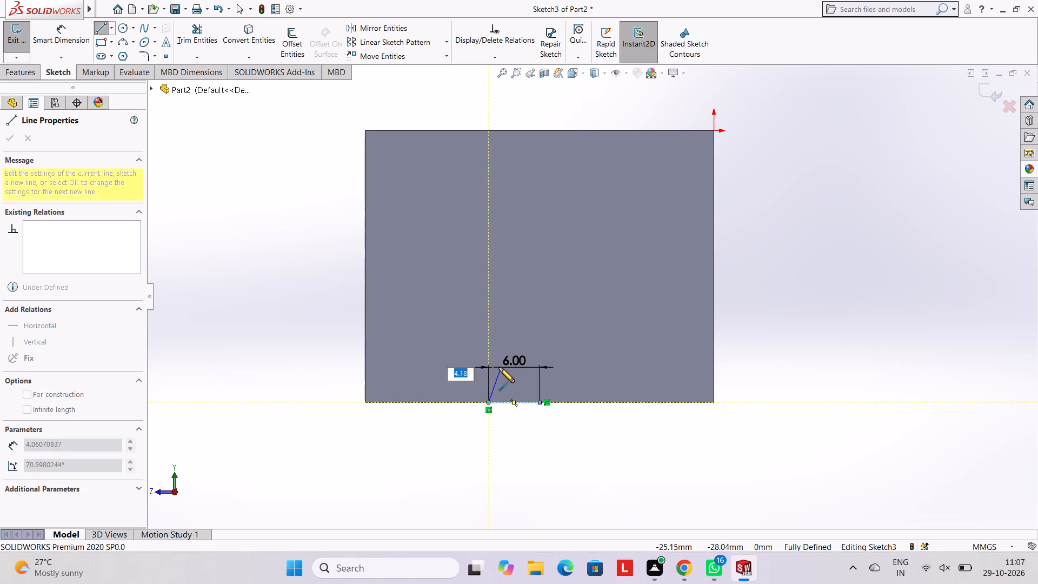
key("7")
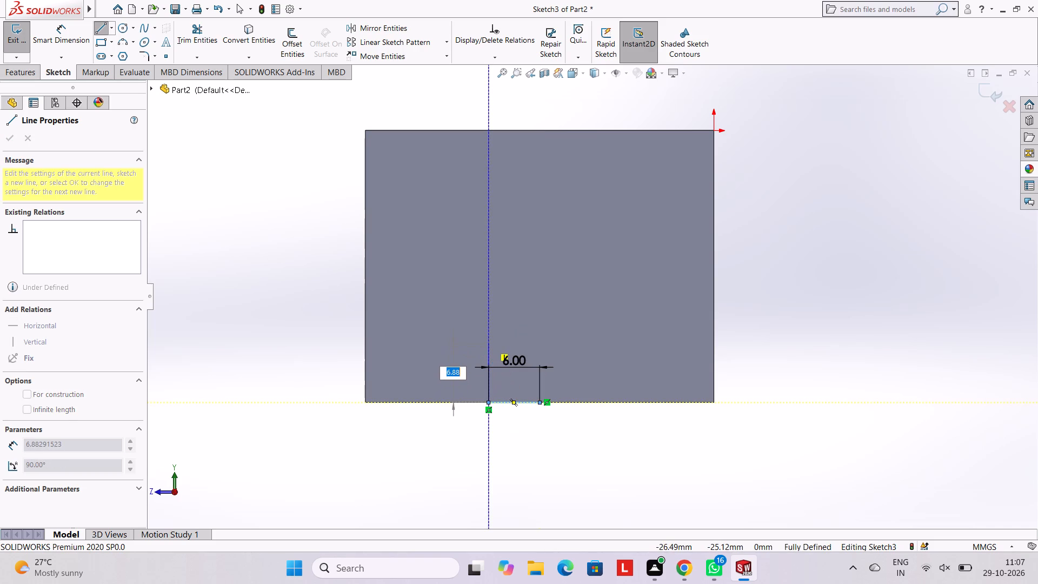
key("Return")
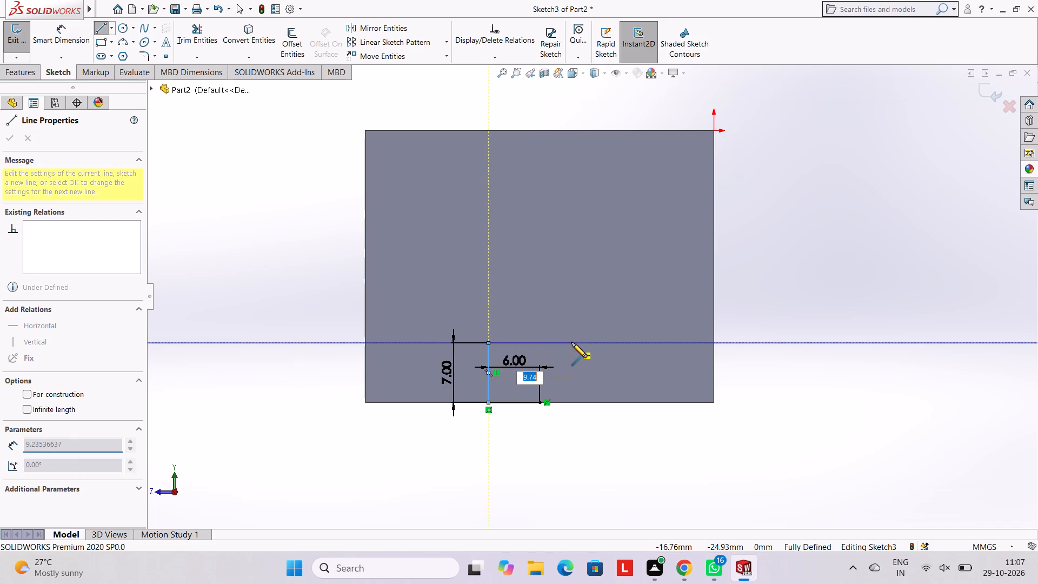
type("12")
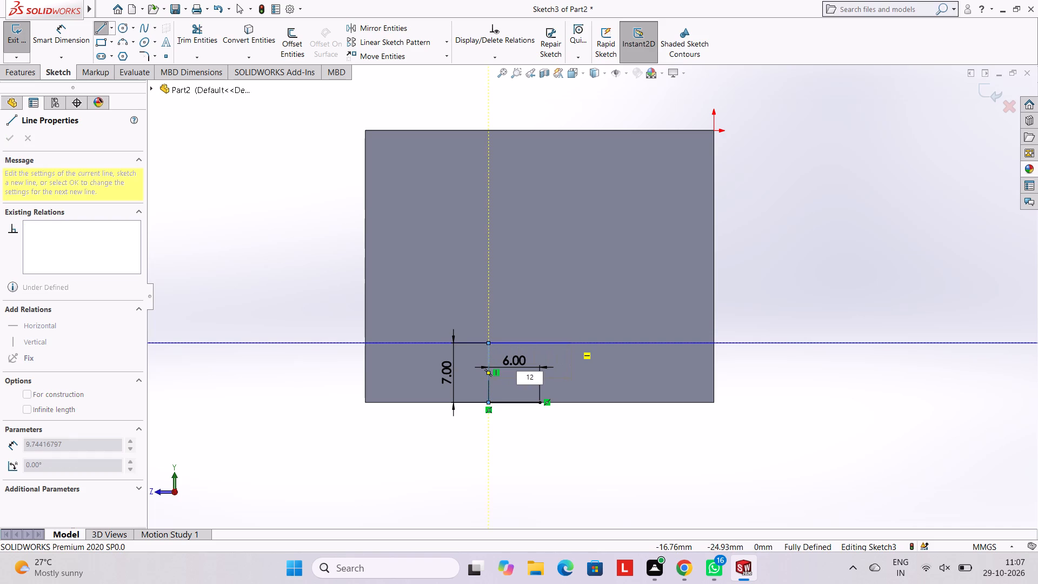
key("Return")
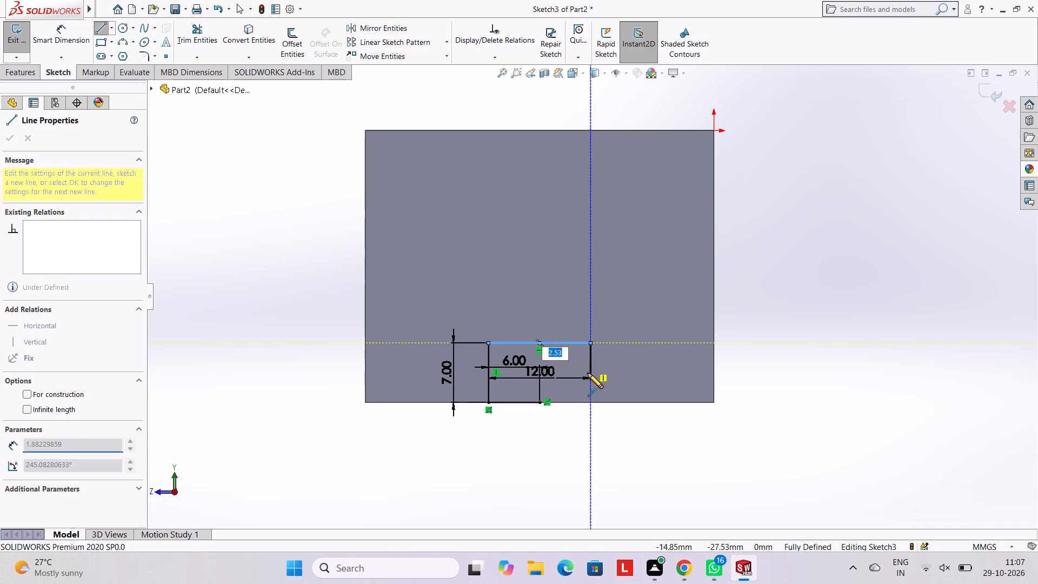
left_click(591, 403)
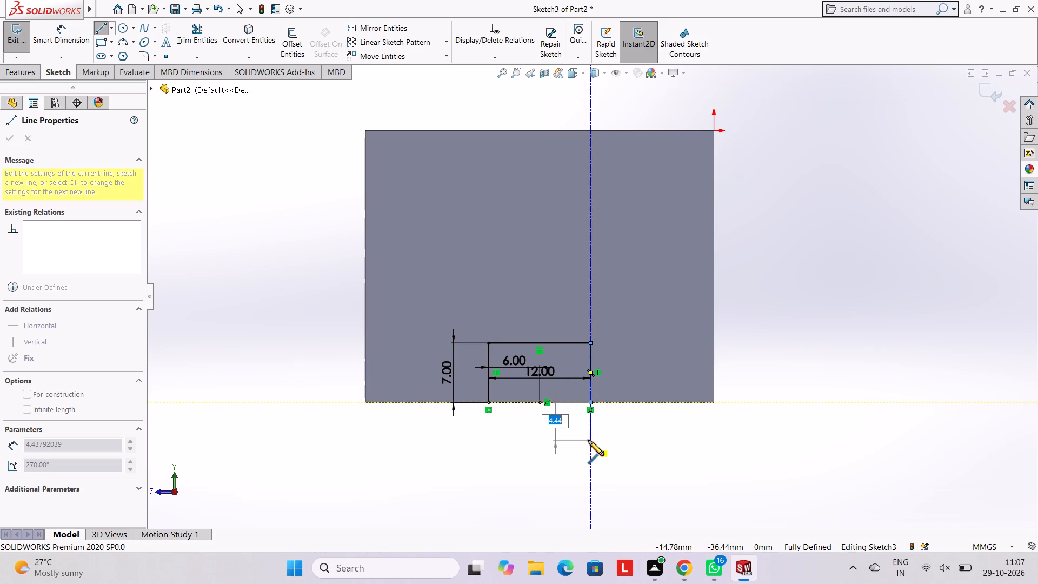
key("Escape")
key("Escape")
key("Escape")
key("Escape")
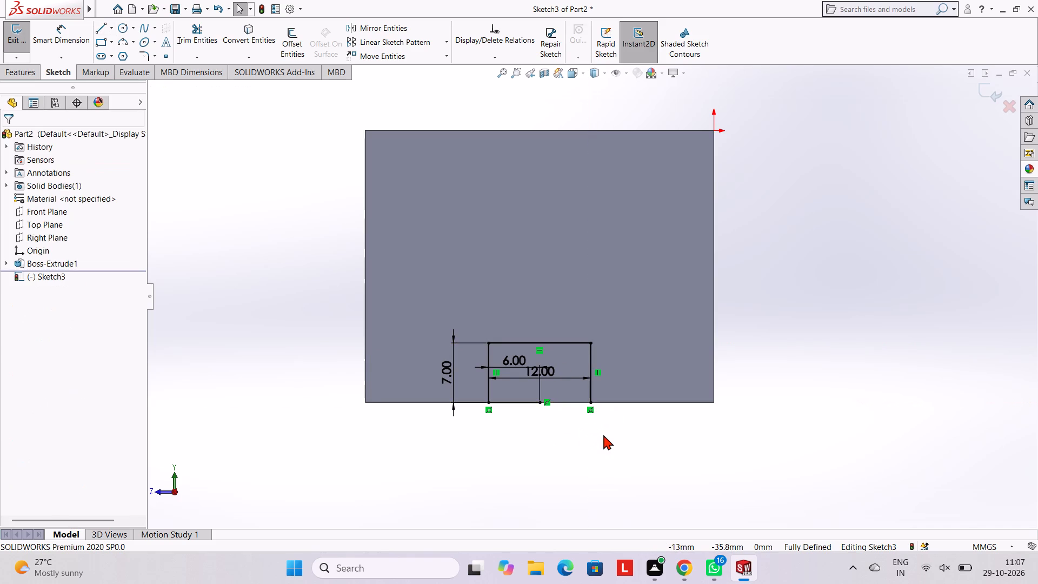
key("Escape")
key("Escape")
key("Escape")
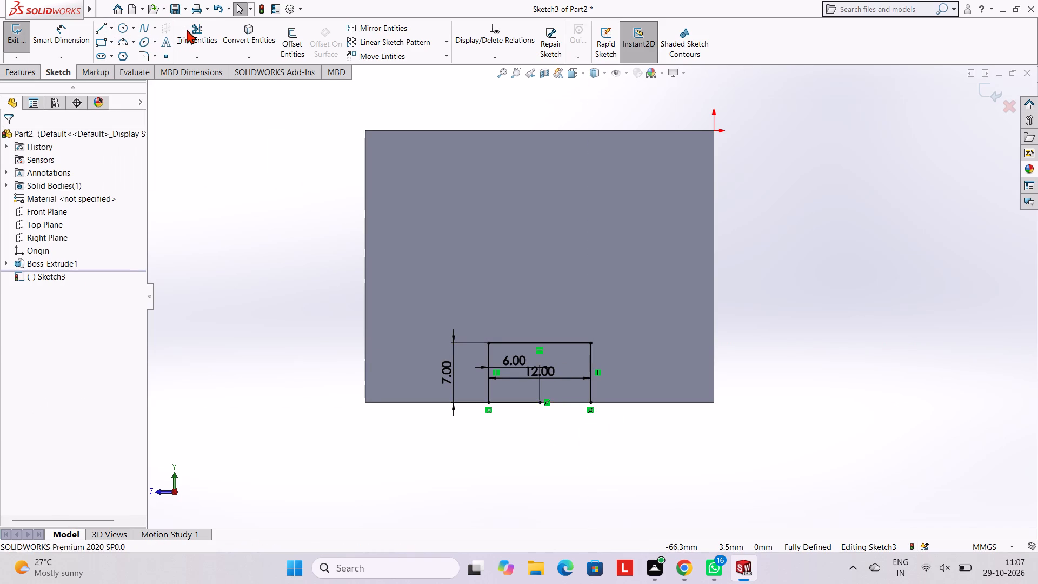
Trim away the 6 mm horizontal line on the bottom edge of the face.
left_click(187, 29)
left_click(529, 404)
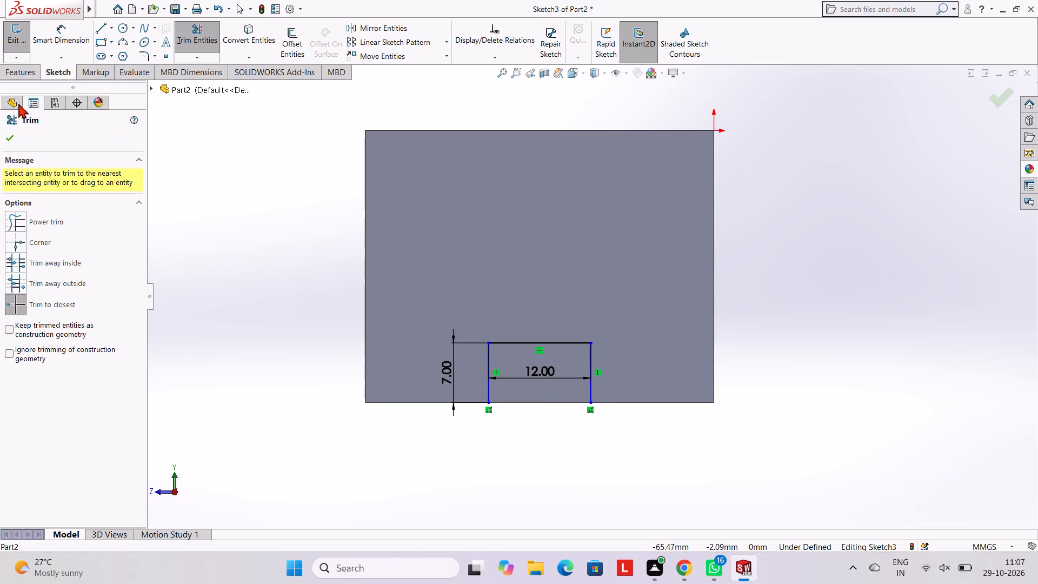
Close the 12 × 7 mm rectangle with a horizontal line joining the lower ends of its two vertical sides.
left_click(95, 31)
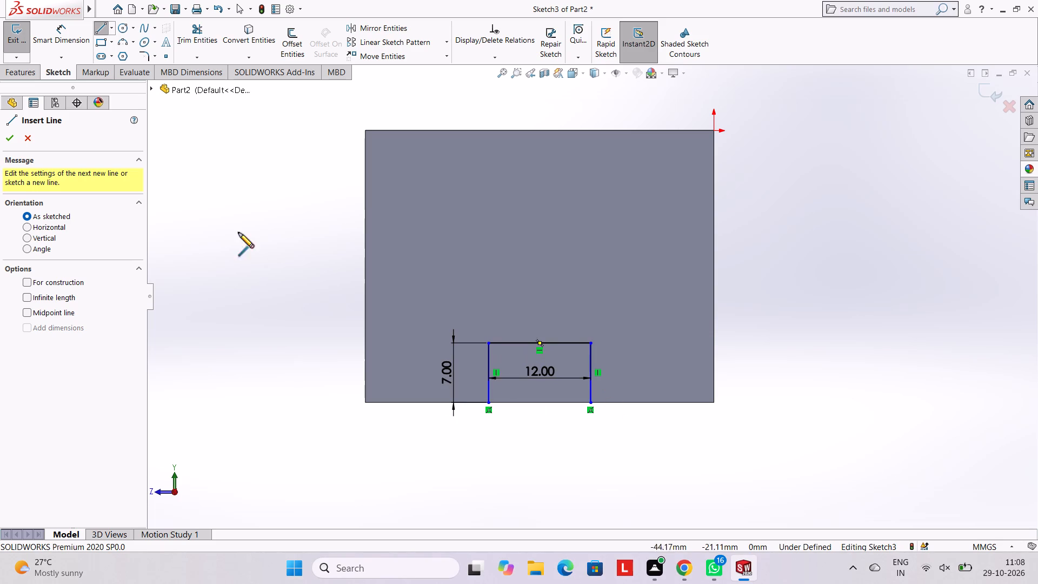
left_click(489, 402)
left_click(592, 403)
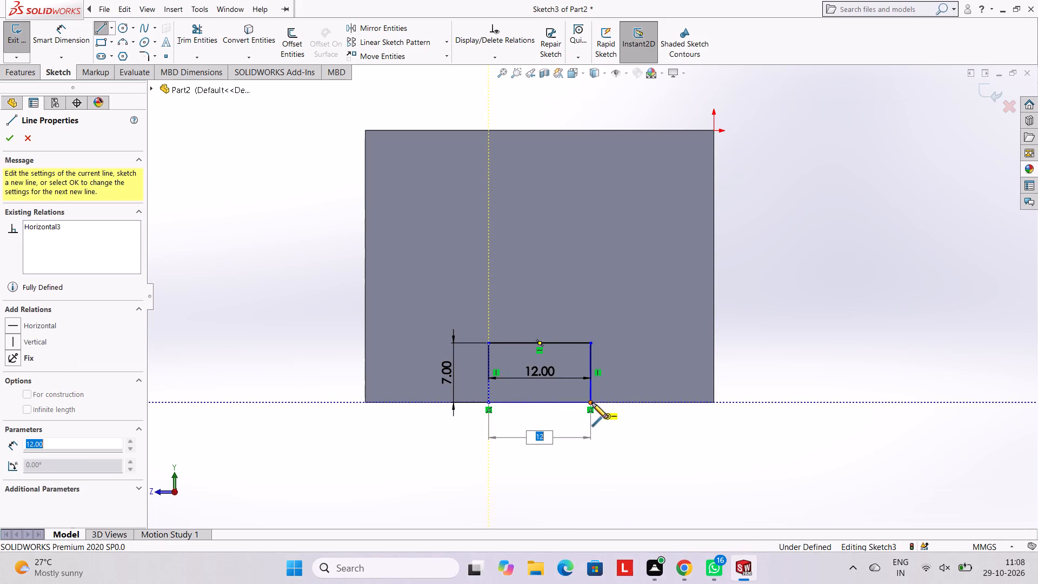
key("Escape")
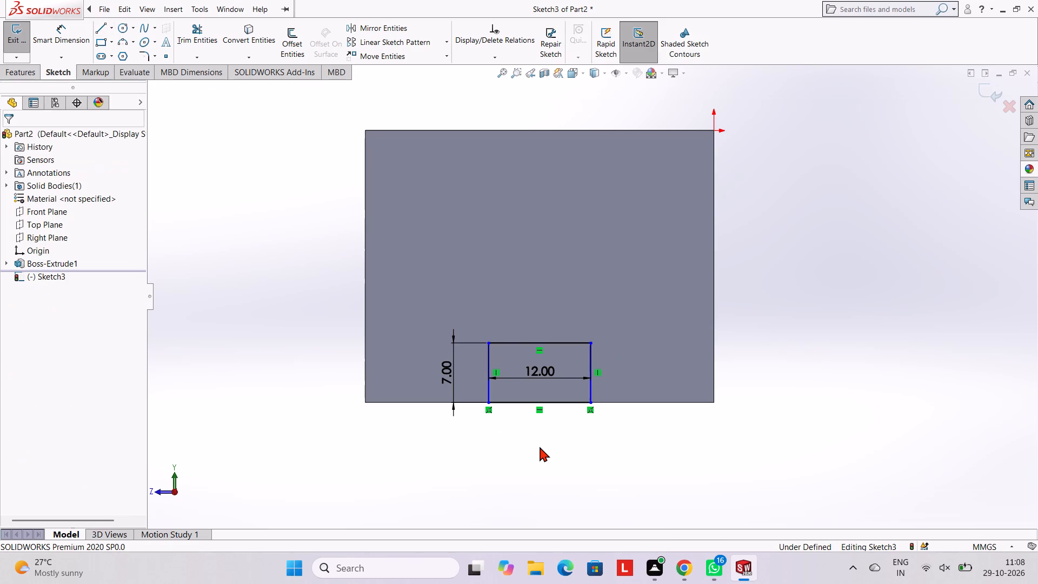
key("Escape")
key("Escape")
key("Escape")
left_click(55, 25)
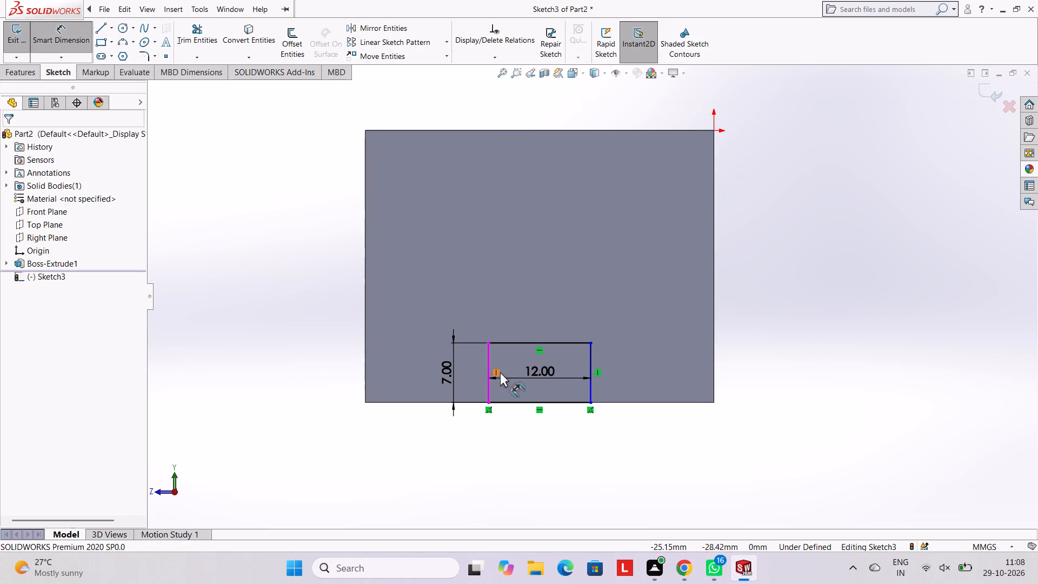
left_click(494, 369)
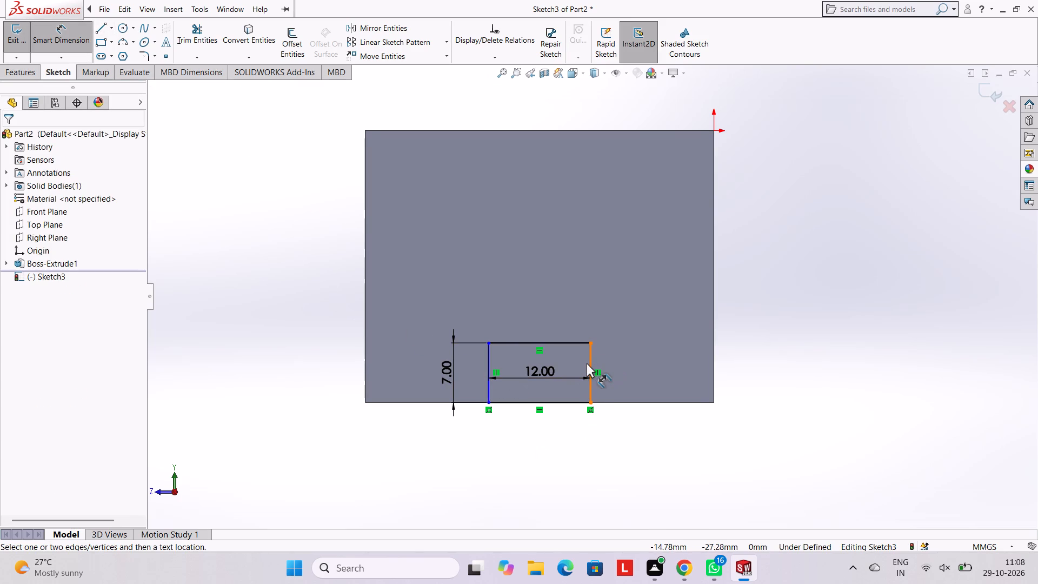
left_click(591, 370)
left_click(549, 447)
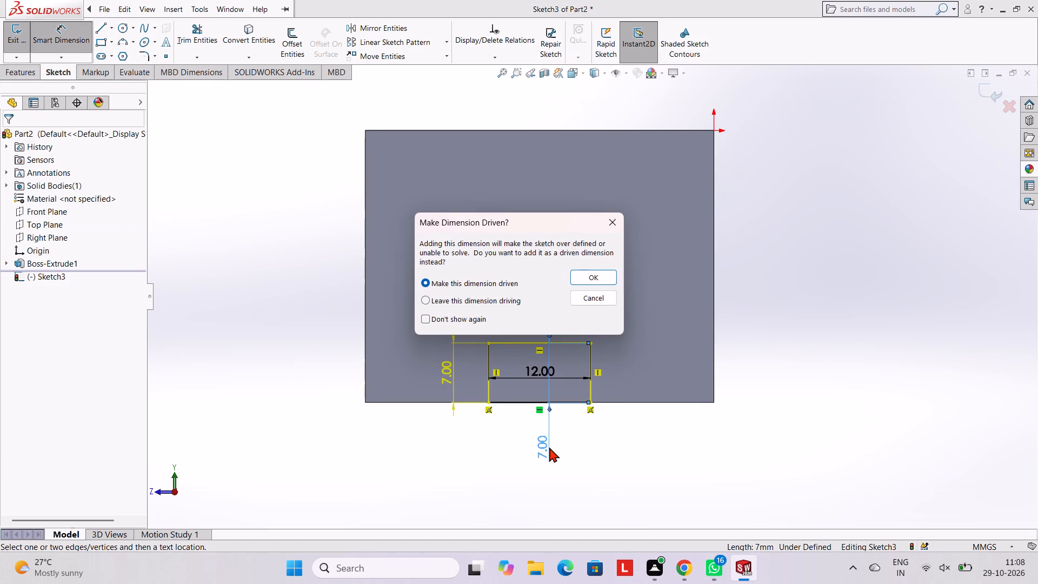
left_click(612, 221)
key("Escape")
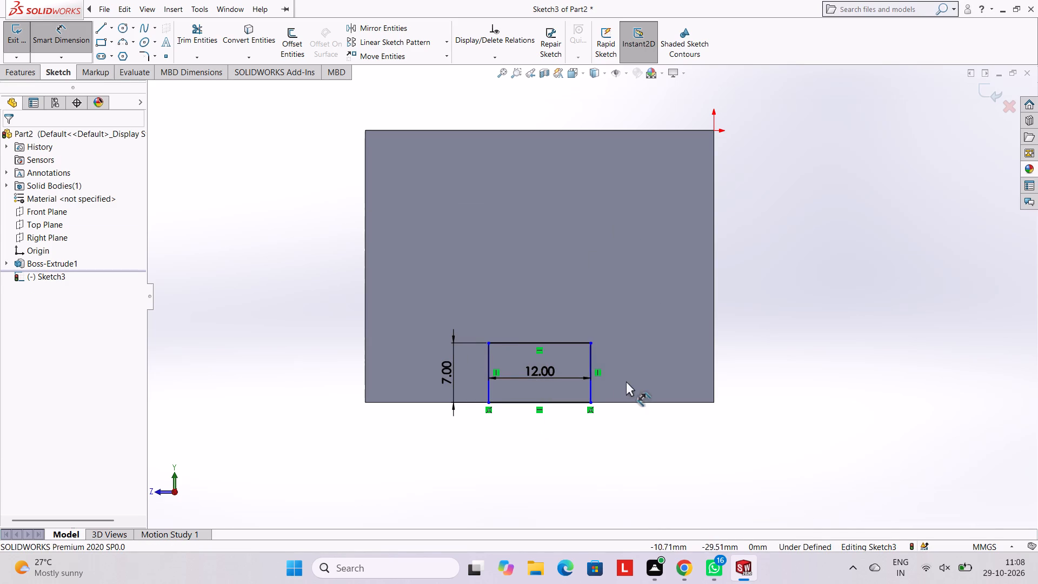
Dimension the horizontal distance from the rectangle's right side to the right vertical edge of the face.
left_click(591, 358)
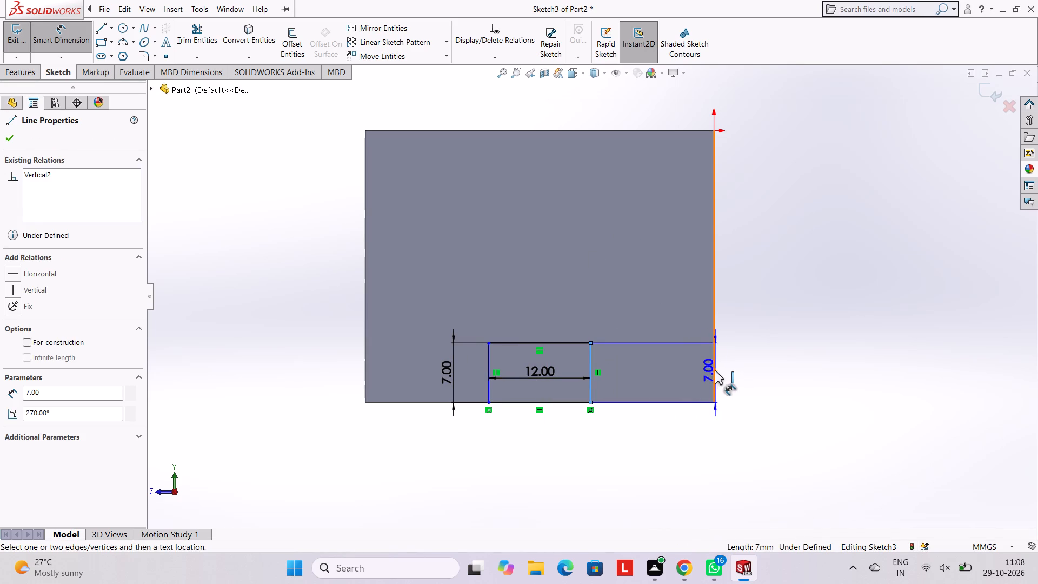
left_click(715, 370)
left_click(651, 436)
left_click(604, 415)
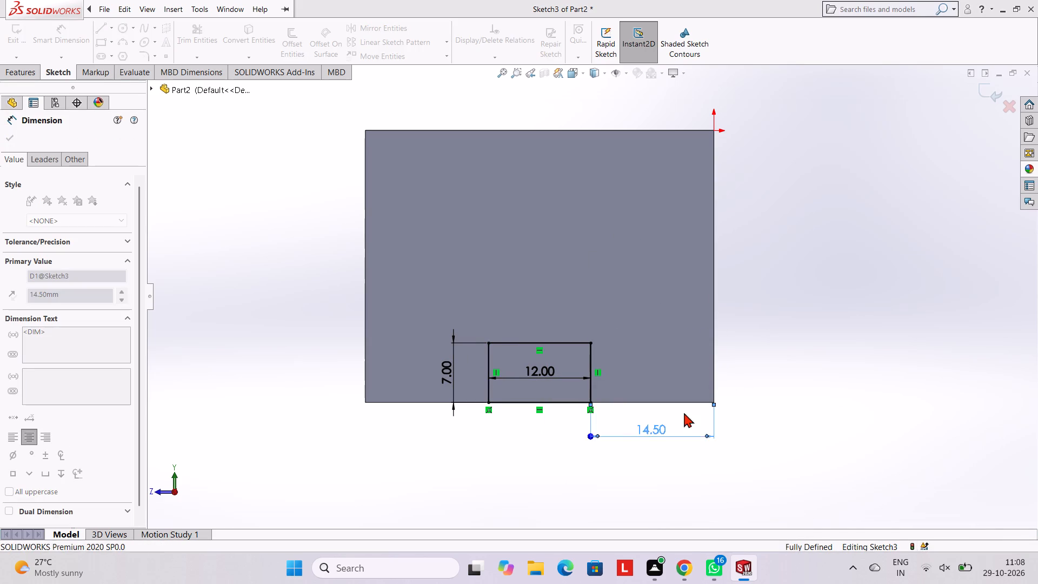
left_click(841, 386)
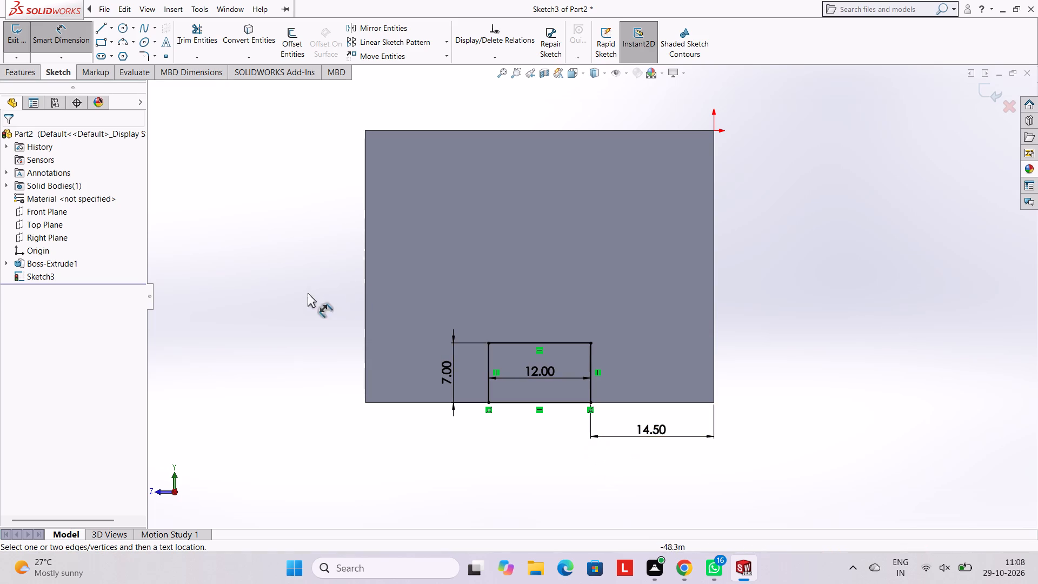
Cut-extrude the 12 × 7 mm rectangle to a blind depth of 45 mm through the length of the block.
left_click(5, 76)
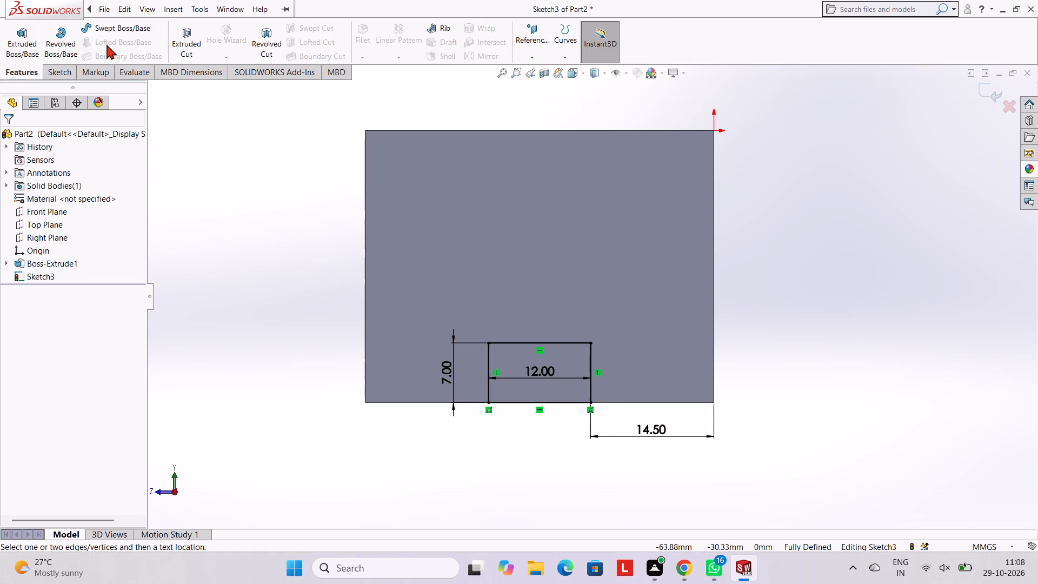
left_click(196, 45)
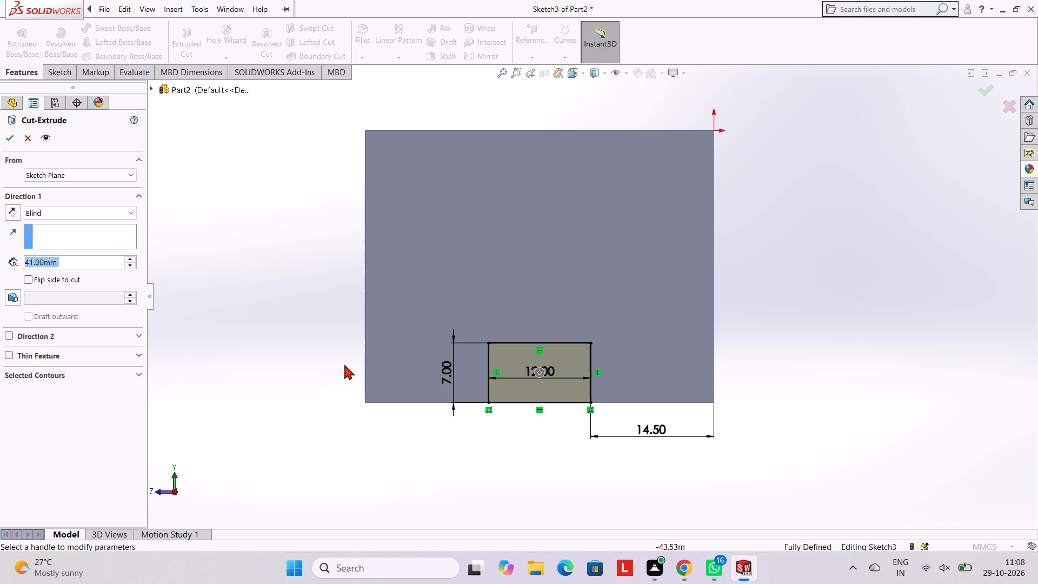
scroll(359, 362, "up", 2)
middle_click_drag(350, 358, 465, 391)
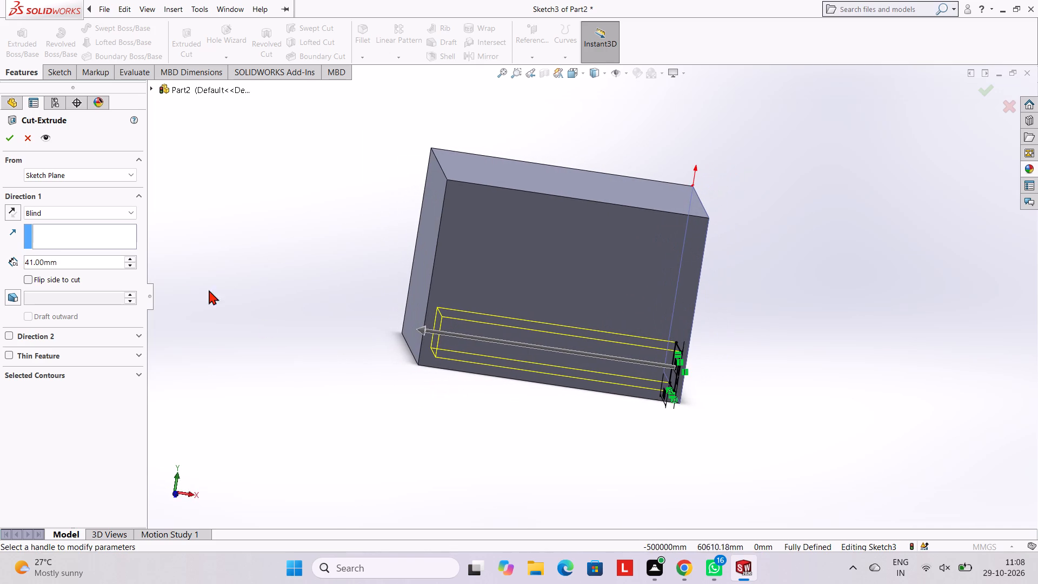
left_click(98, 262)
key("BackSpace")
key("BackSpace")
key("BackSpace")
key("BackSpace")
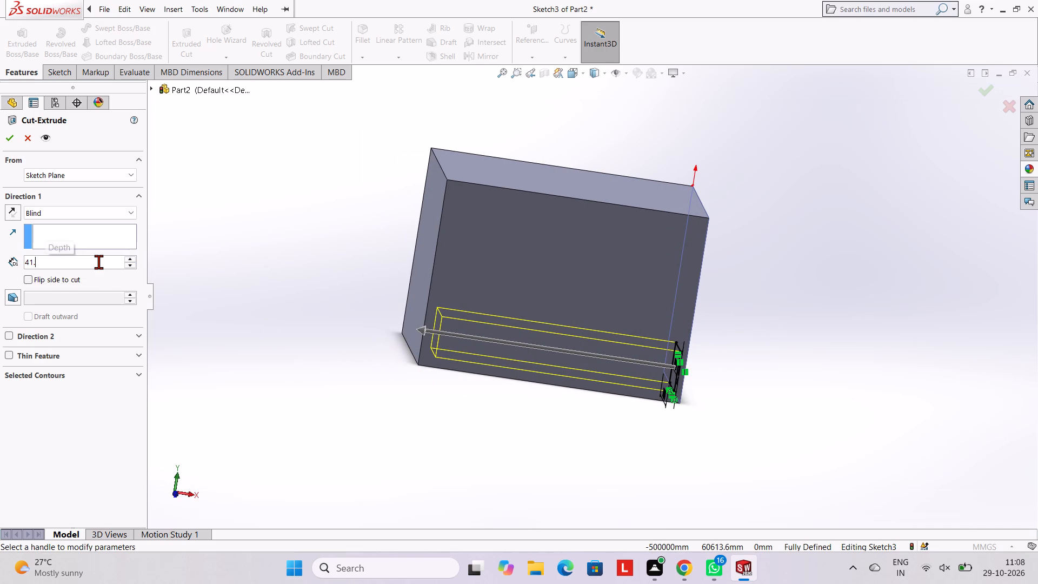
key("BackSpace")
key("BackSpace")
key("BackSpace")
key("BackSpace")
type("45")
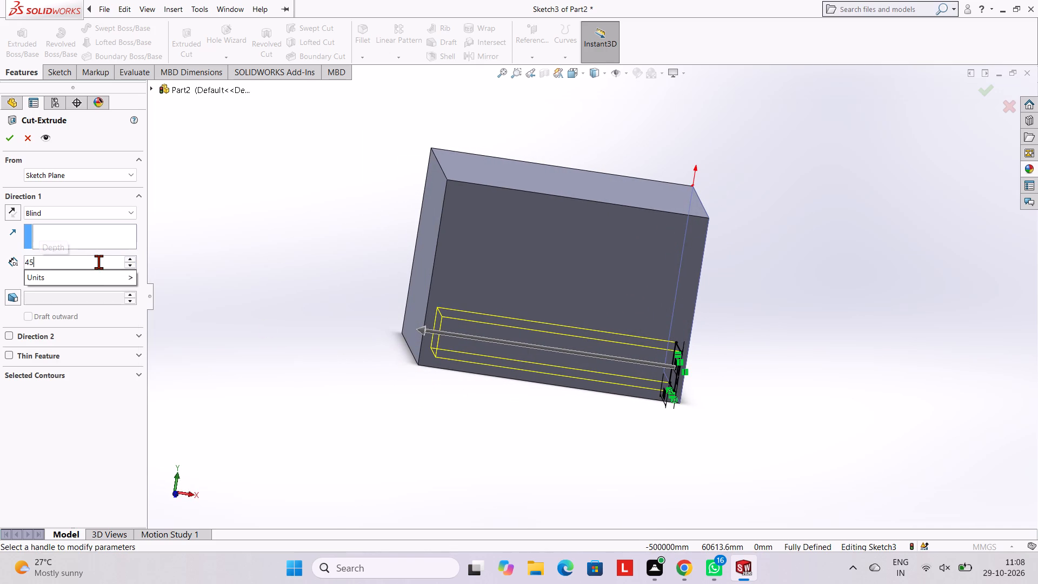
key("Return")
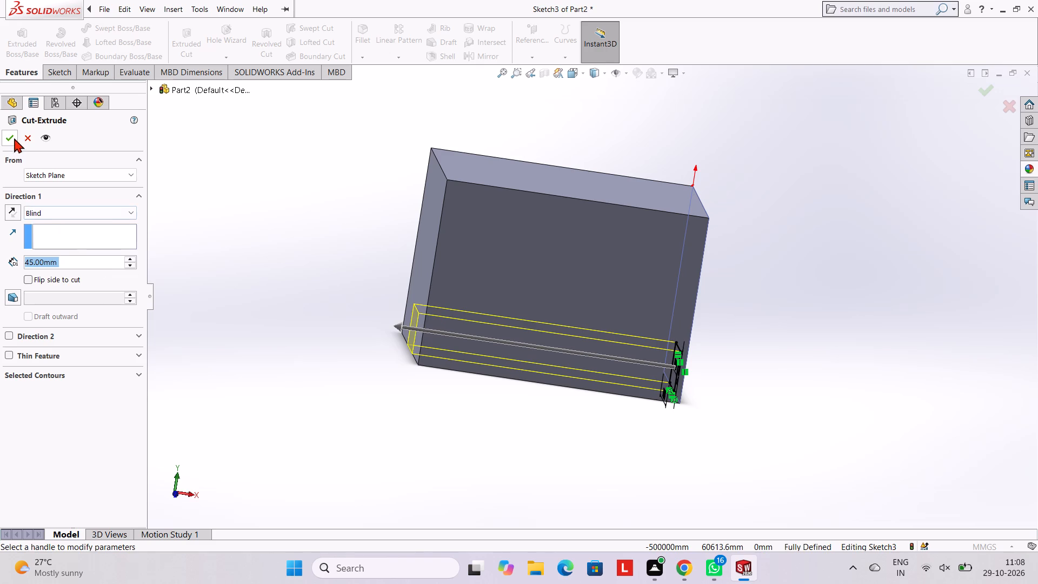
left_click(14, 137)
left_click(443, 217)
left_click(367, 191)
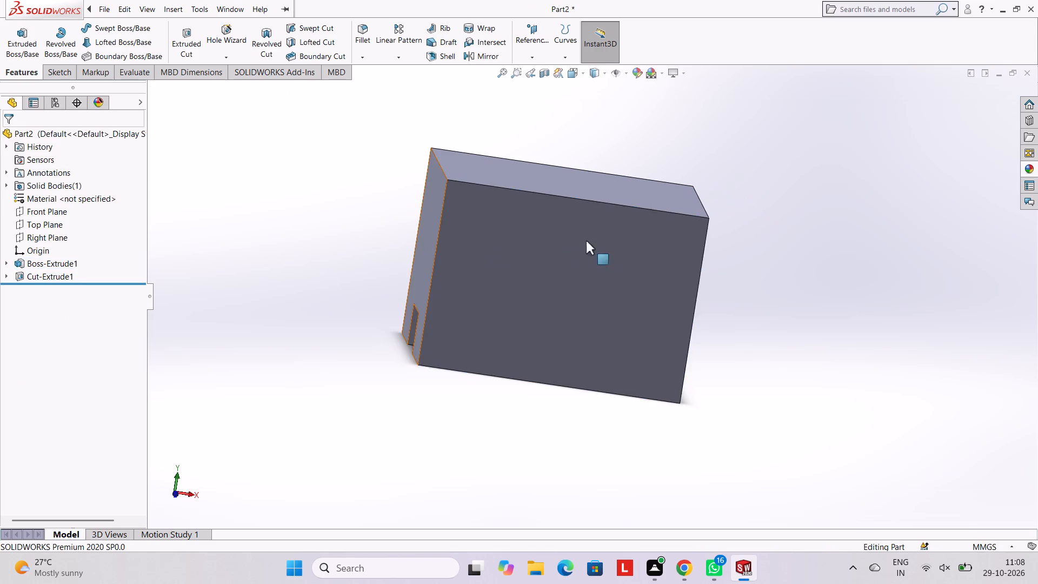
Start a sketch on the block's 45 × 32 mm front side face and view it face-on.
middle_click_drag(600, 240, 534, 237)
middle_click_drag(568, 246, 639, 275)
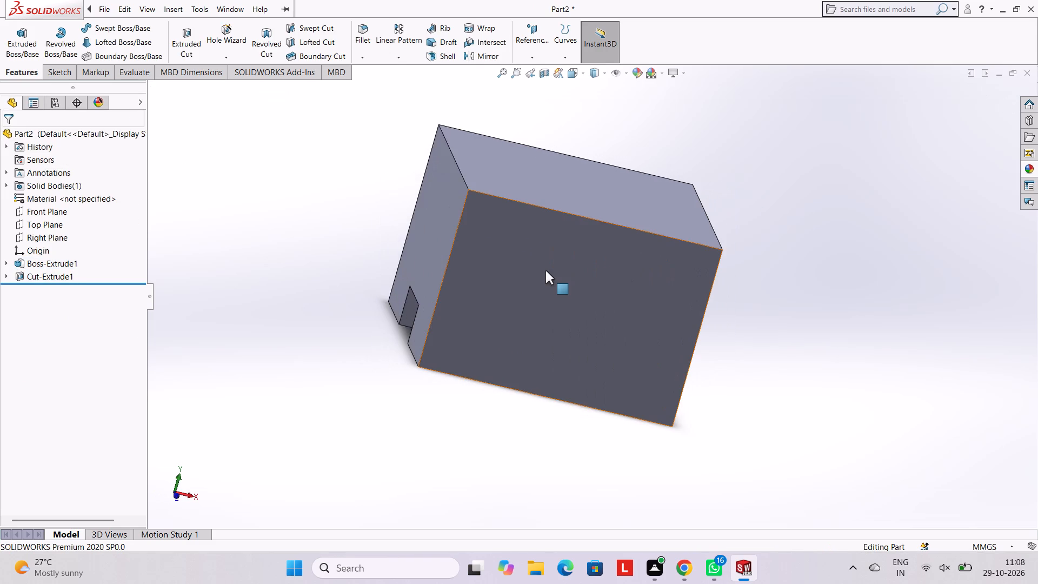
scroll(537, 261, "up", 1)
middle_click_drag(540, 238, 529, 209)
left_click(505, 240)
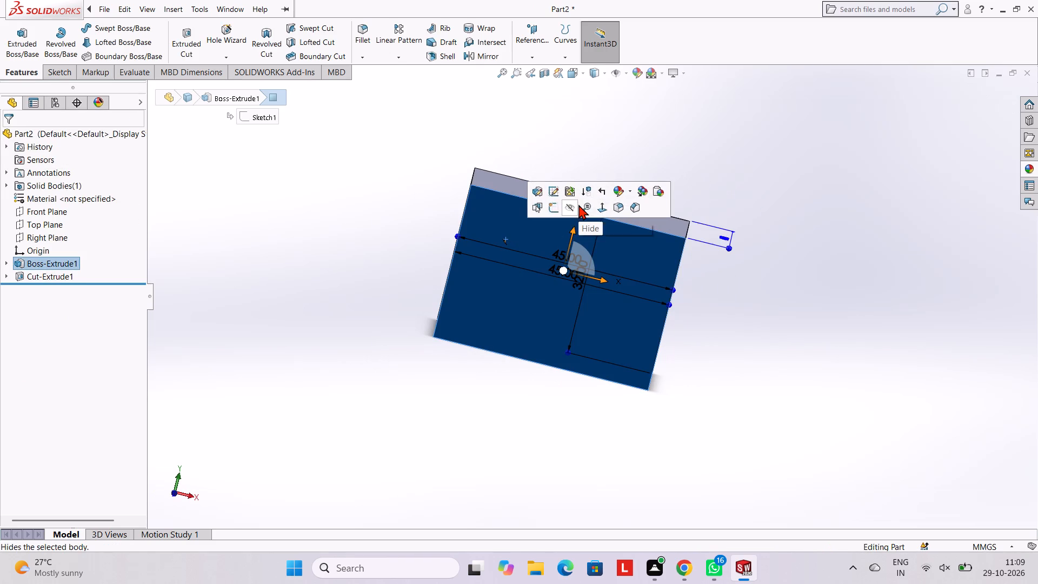
left_click(550, 202)
key("ctrl+8")
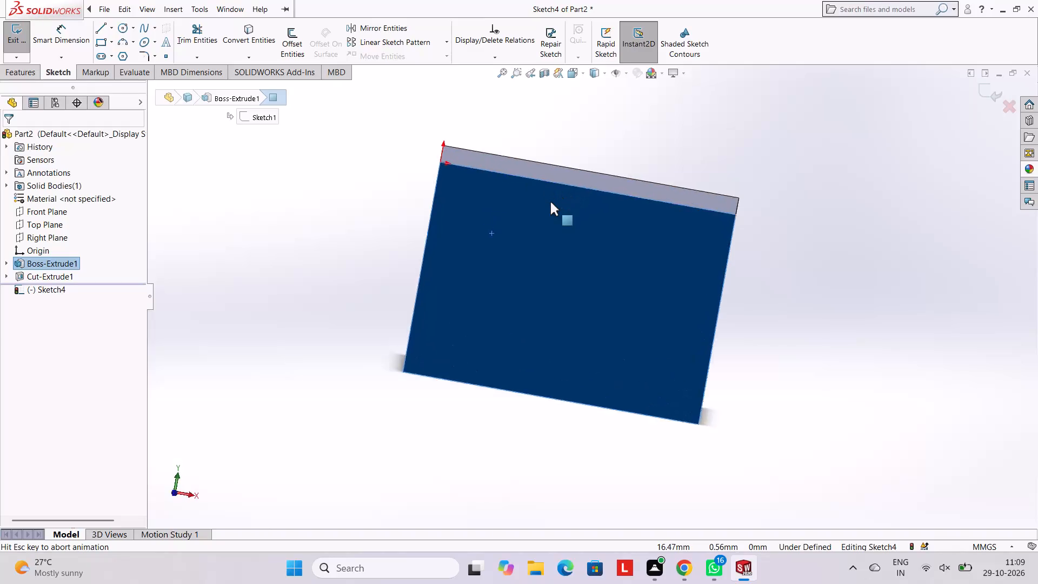
scroll(414, 246, "up", 3)
scroll(424, 247, "down", 1)
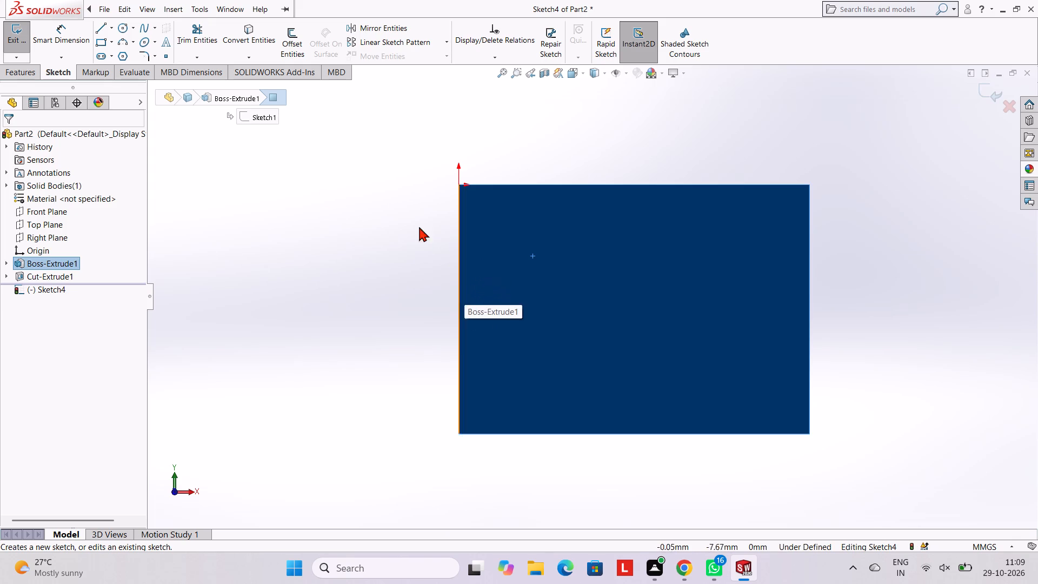
Sketch a 110 mm horizontal line leftwards from the midpoint of the face's right edge, past the block.
left_click(104, 30)
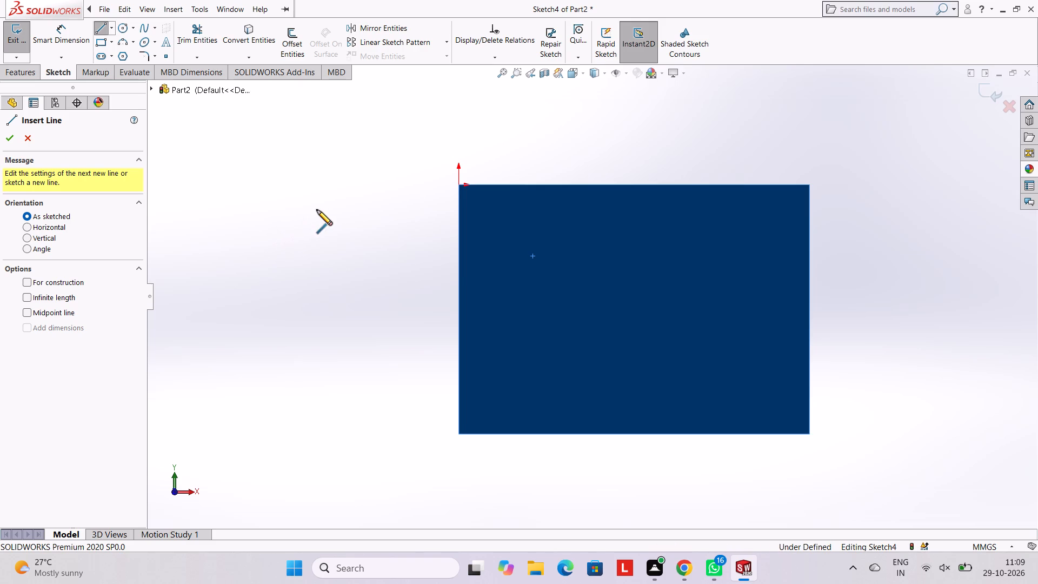
left_click(810, 311)
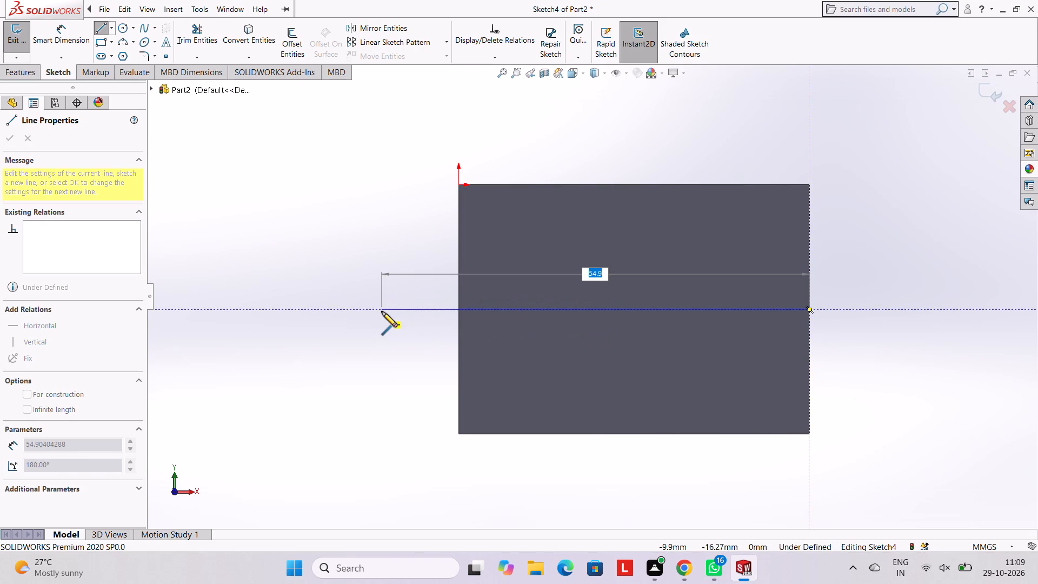
type("110")
key("Return")
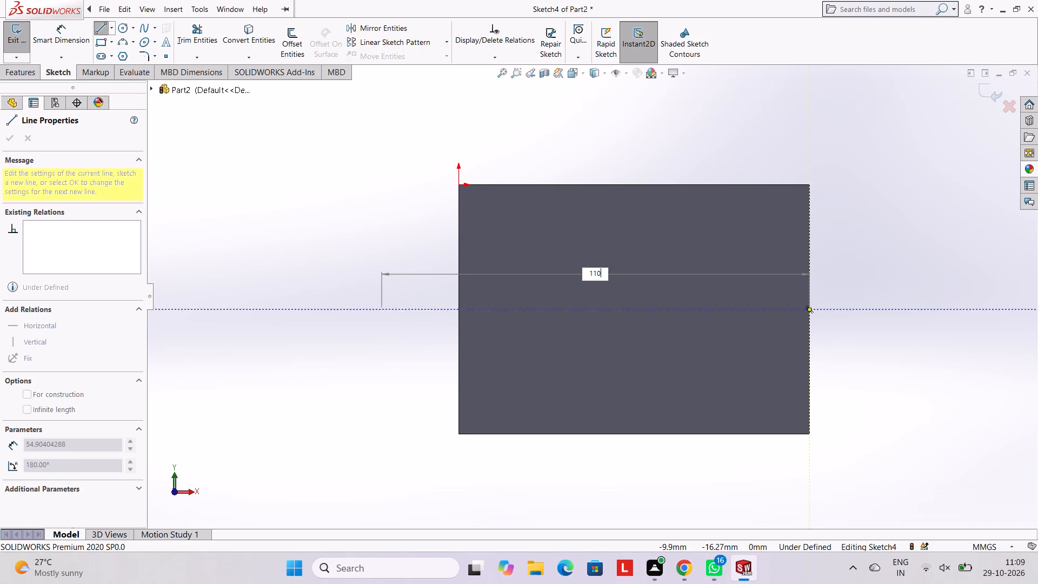
scroll(857, 230, "up", 3)
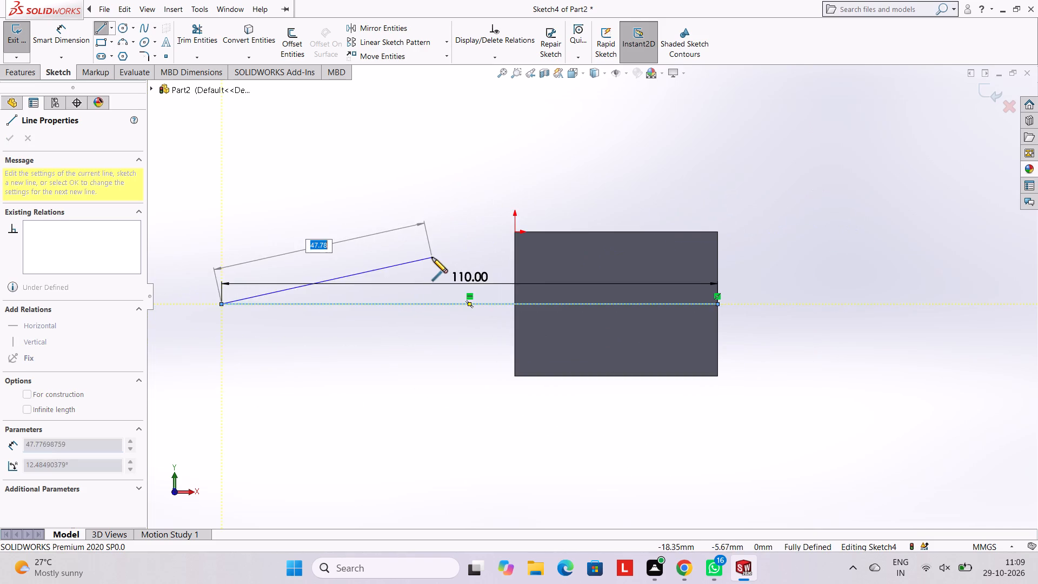
scroll(432, 257, "up", 2)
scroll(422, 276, "down", 1)
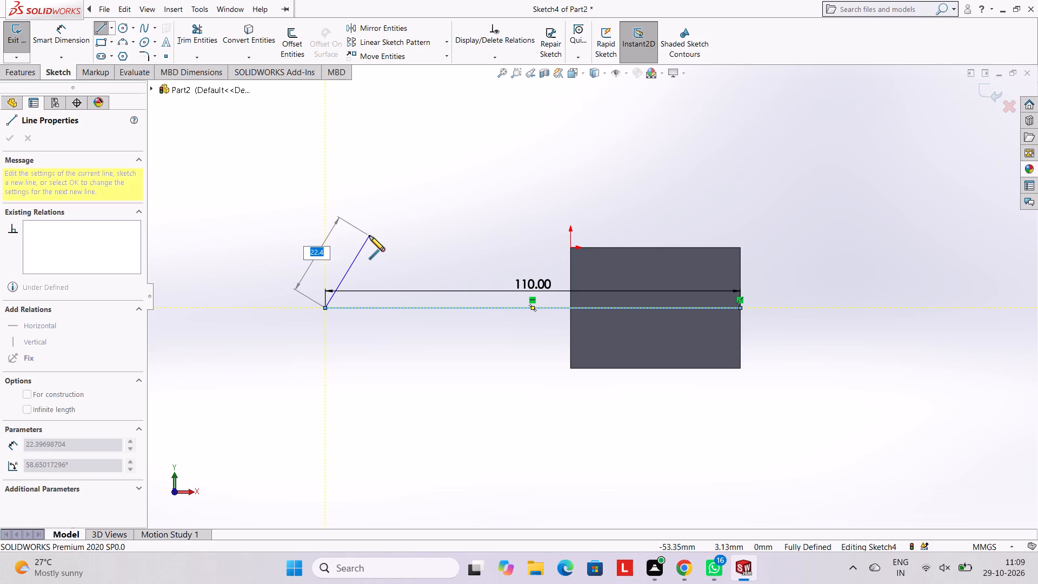
key("Escape")
key("Escape")
key("Escape")
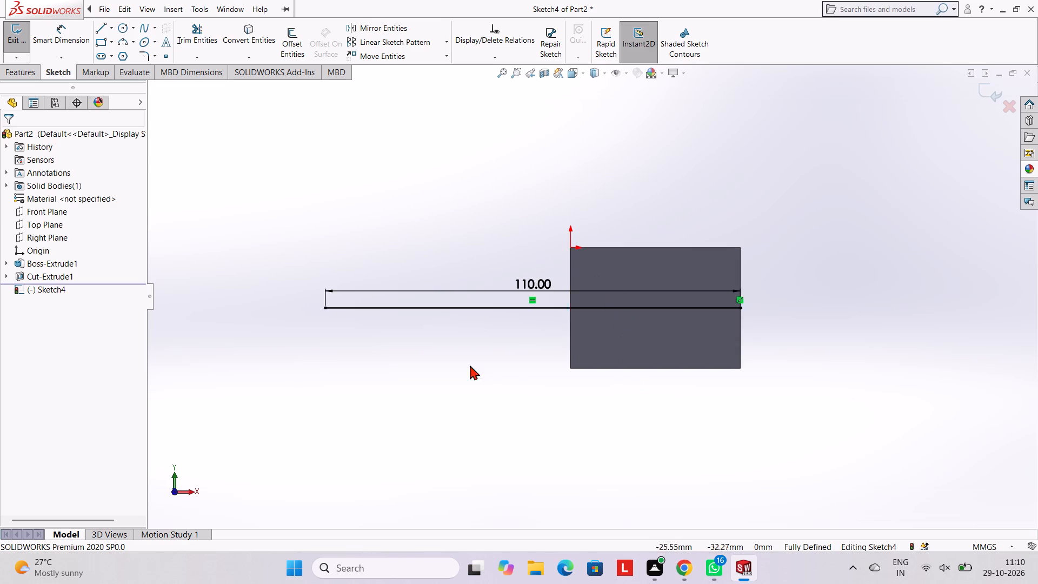
left_click(415, 185)
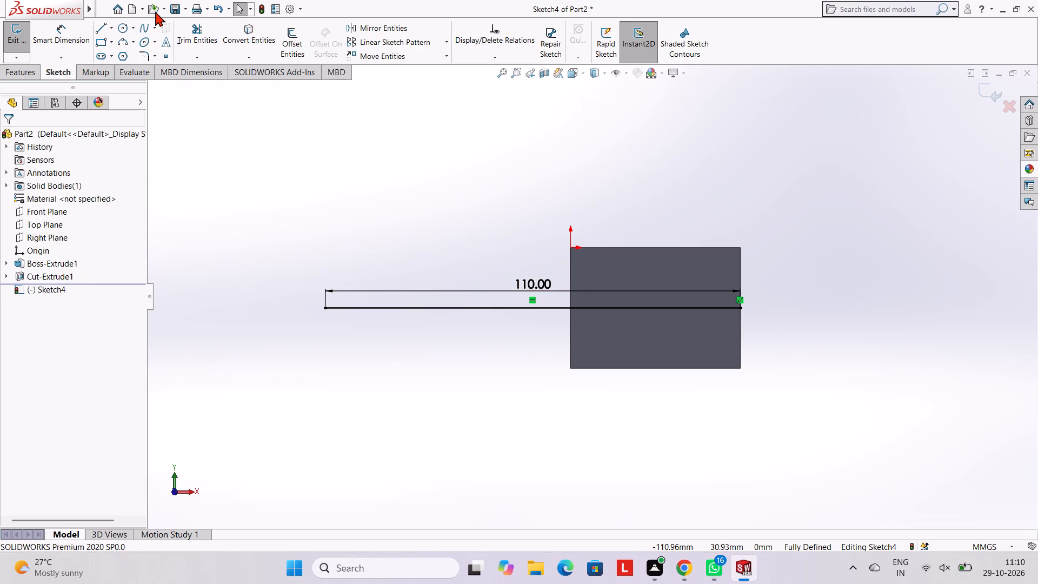
From the face's bottom-left corner, sketch a 10 mm line upwards, then a horizontal line leftwards to align with the 110 mm line's left end.
left_click(94, 32)
left_click(95, 32)
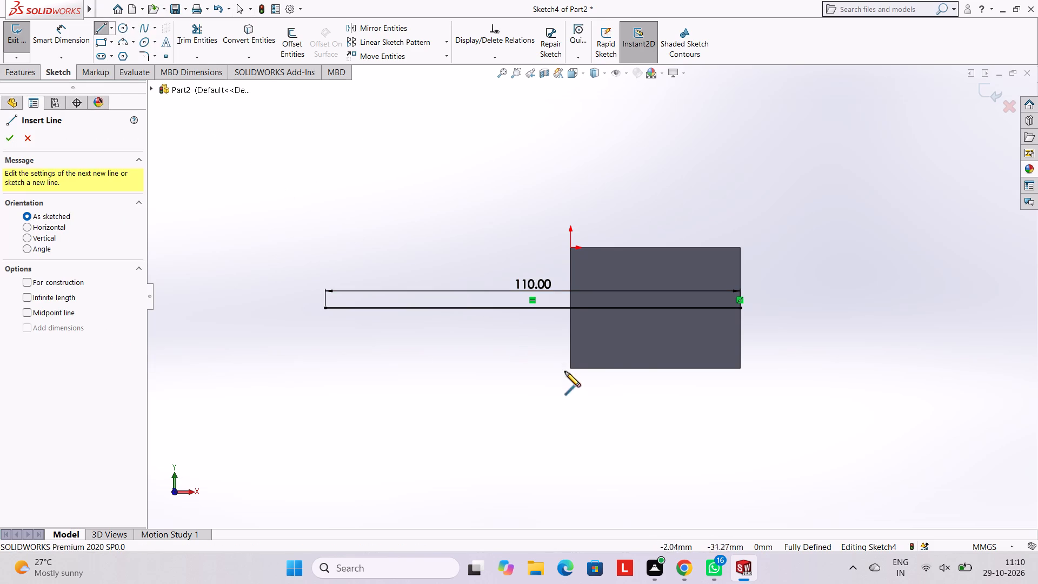
left_click(568, 368)
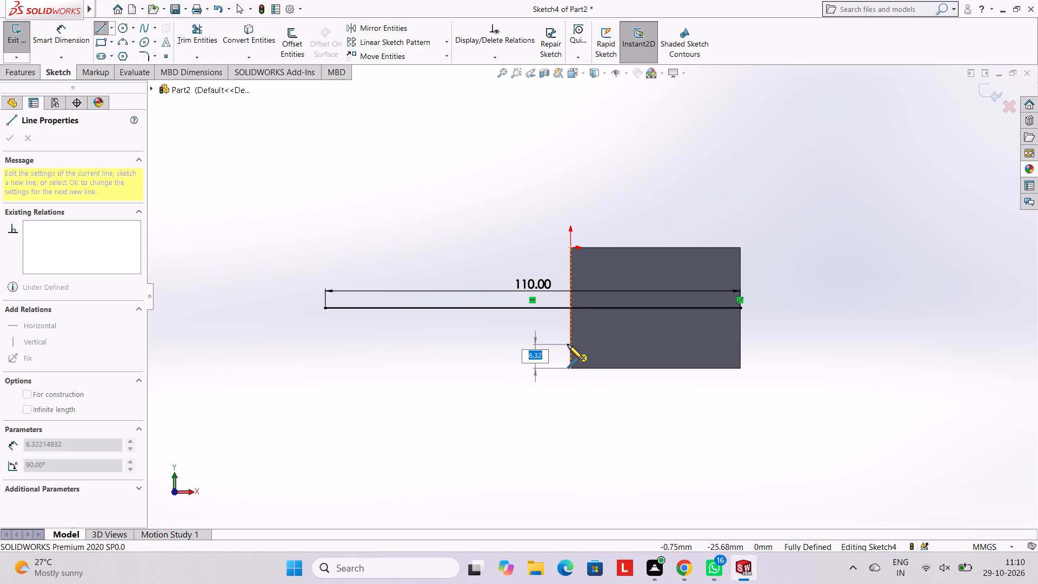
type("10")
key("Return")
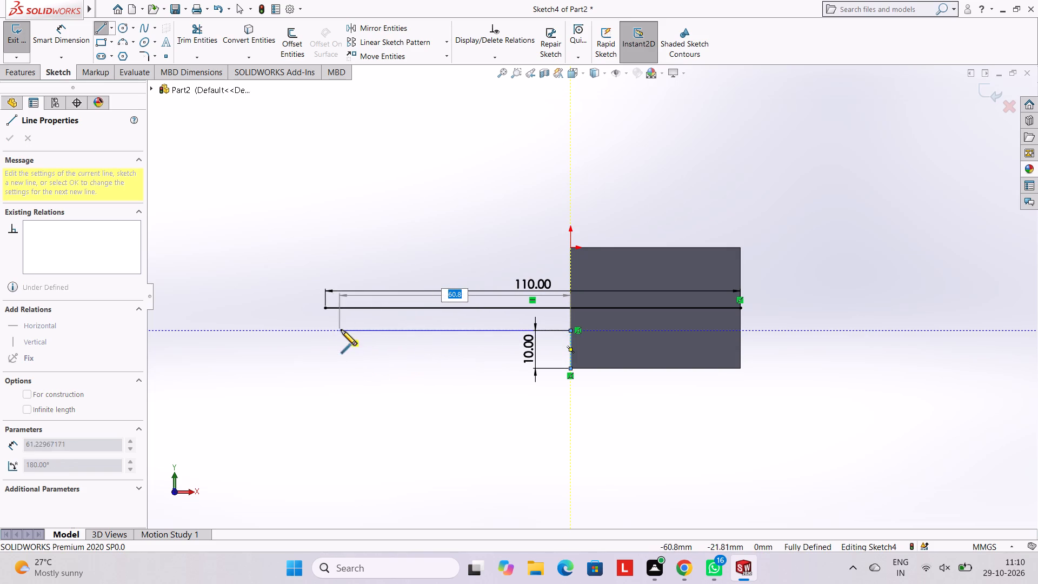
left_click(323, 329)
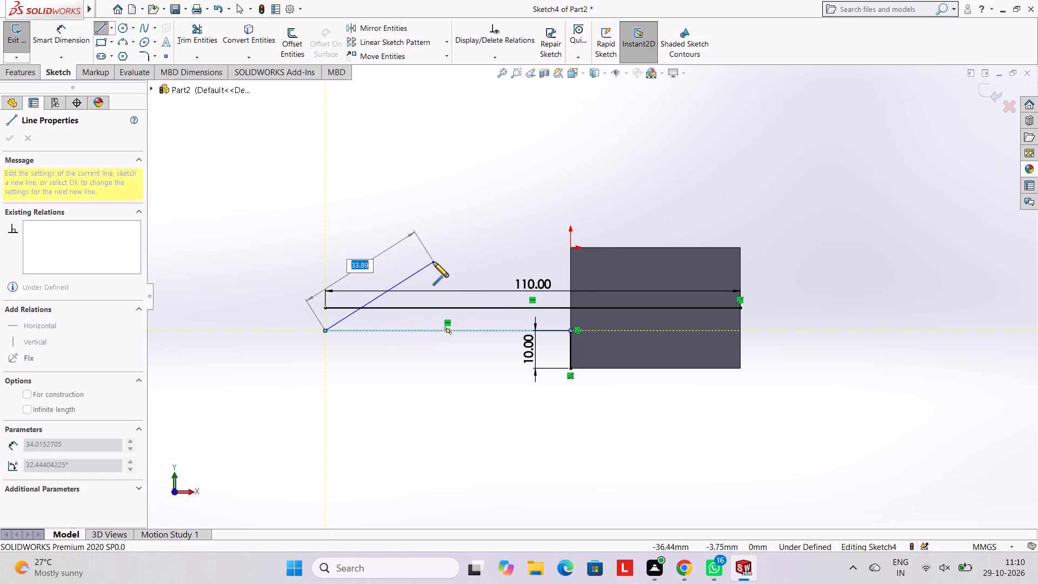
key("Escape")
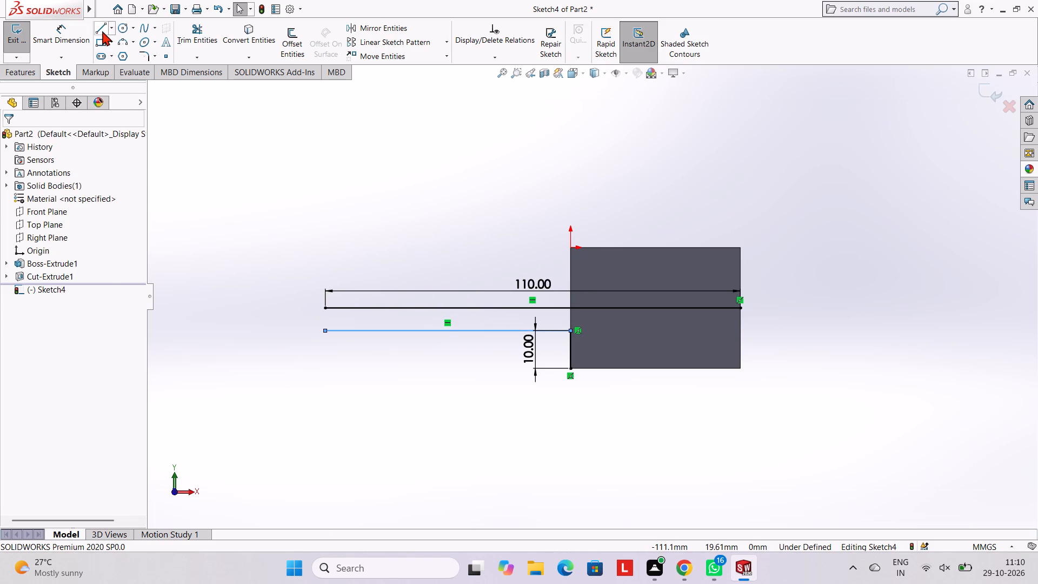
Sketch a horizontal line about 65 mm long leftwards from the face's top-left corner, ending in line with the lower lines' left ends.
left_click(101, 25)
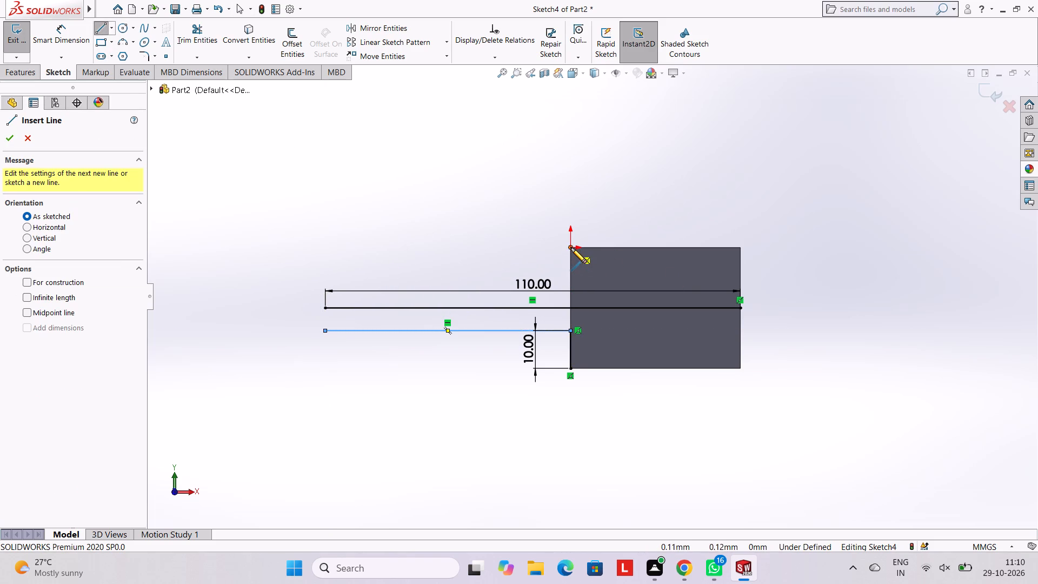
left_click(571, 248)
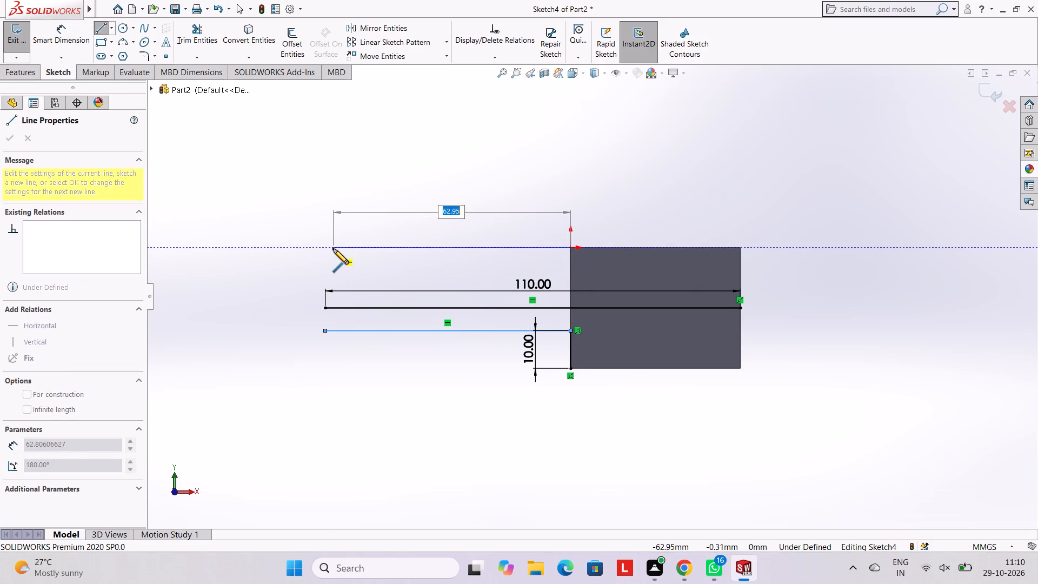
left_click(325, 249)
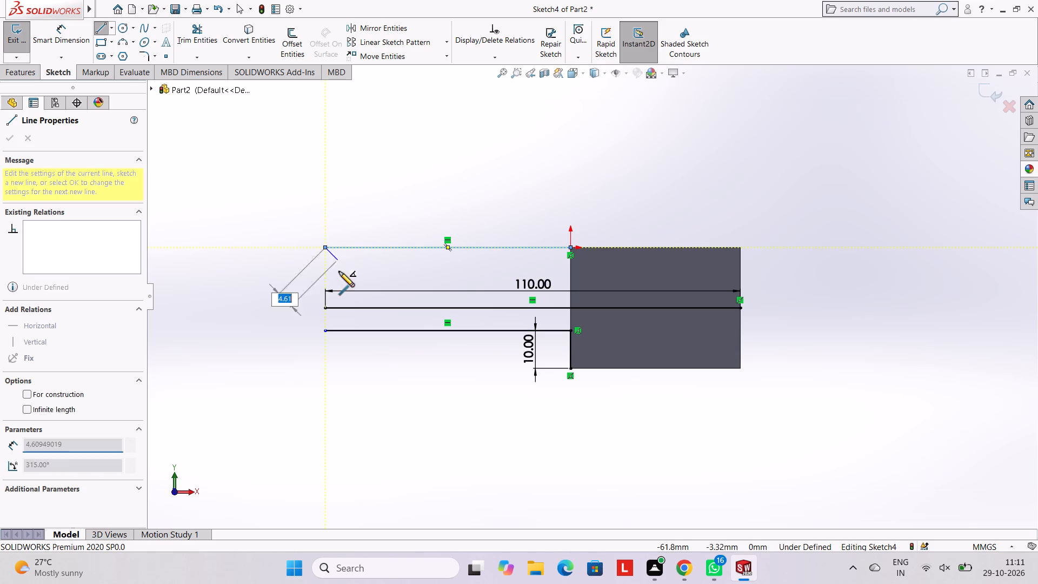
key("Escape")
key("Escape")
key("Escape")
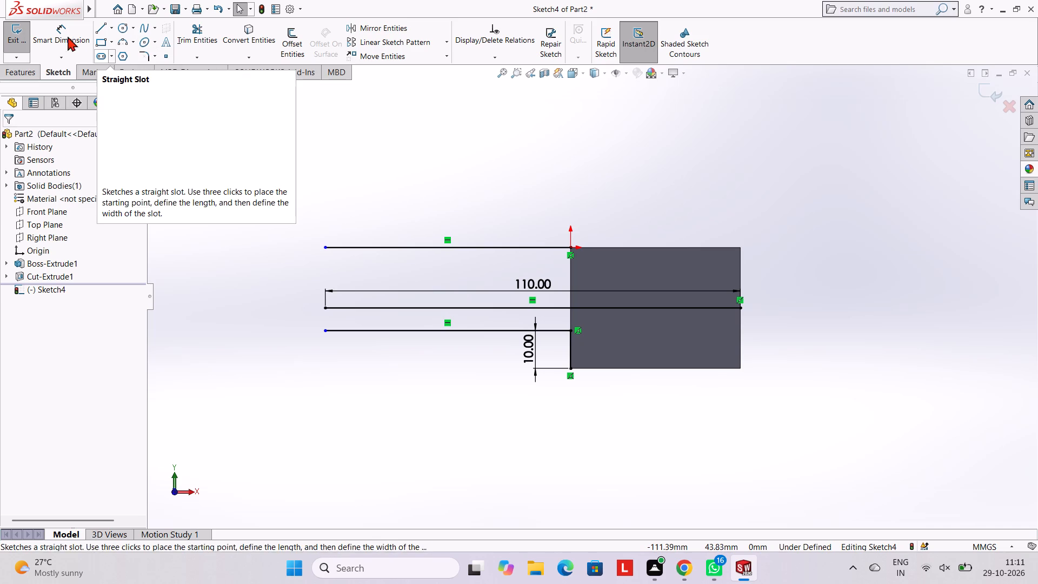
Turn off diameter dimensions and sketch a circle of radius 21 mm centred on the left end of the top horizontal line.
left_click(122, 27)
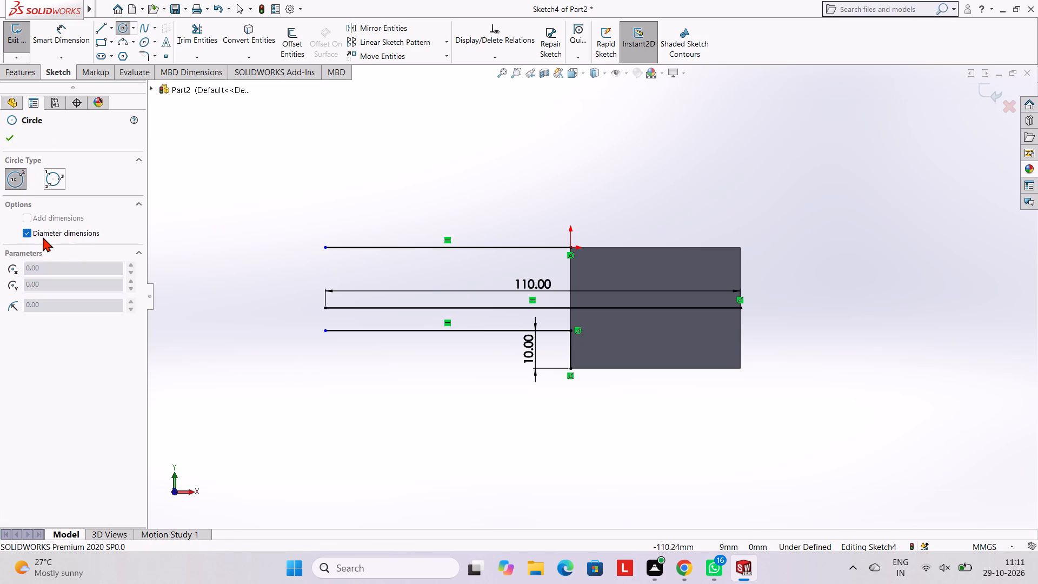
left_click(43, 237)
left_click(324, 248)
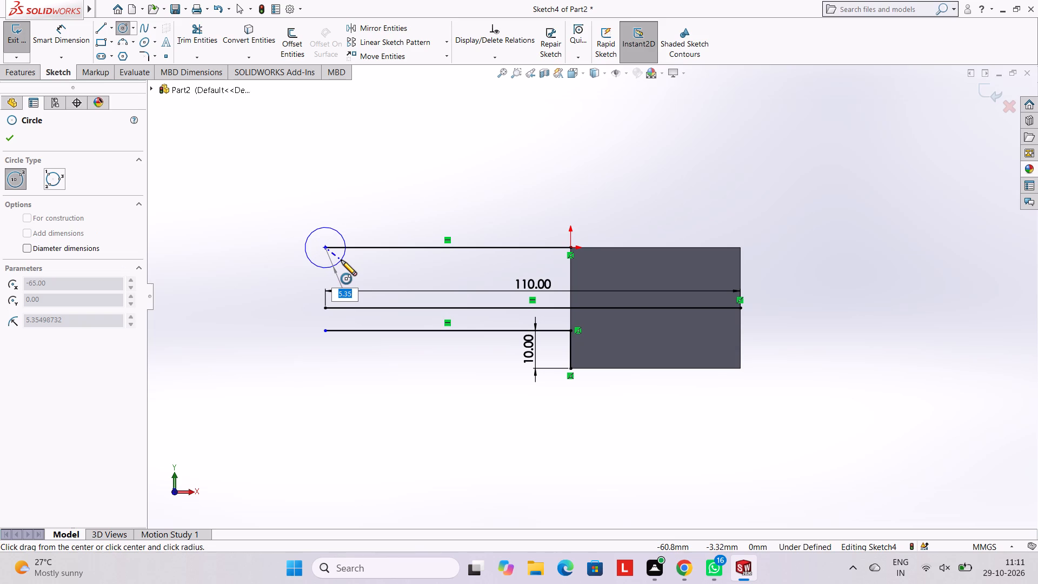
type("21")
key("Return")
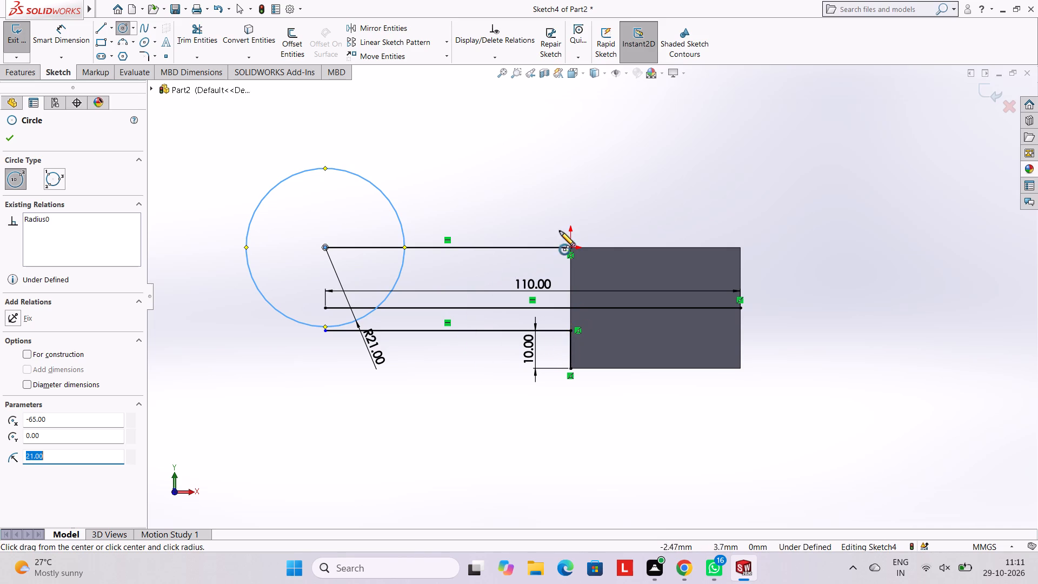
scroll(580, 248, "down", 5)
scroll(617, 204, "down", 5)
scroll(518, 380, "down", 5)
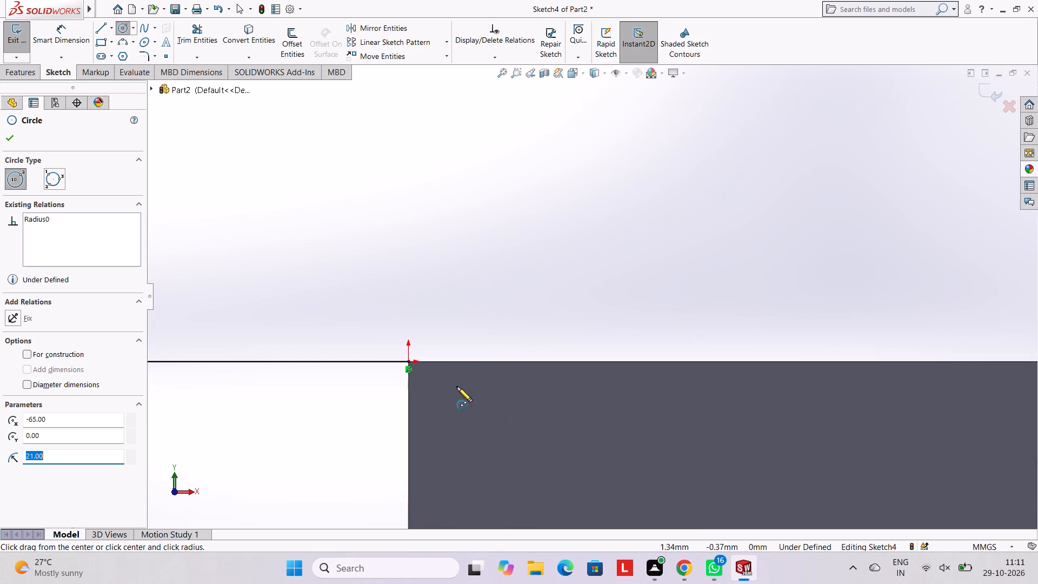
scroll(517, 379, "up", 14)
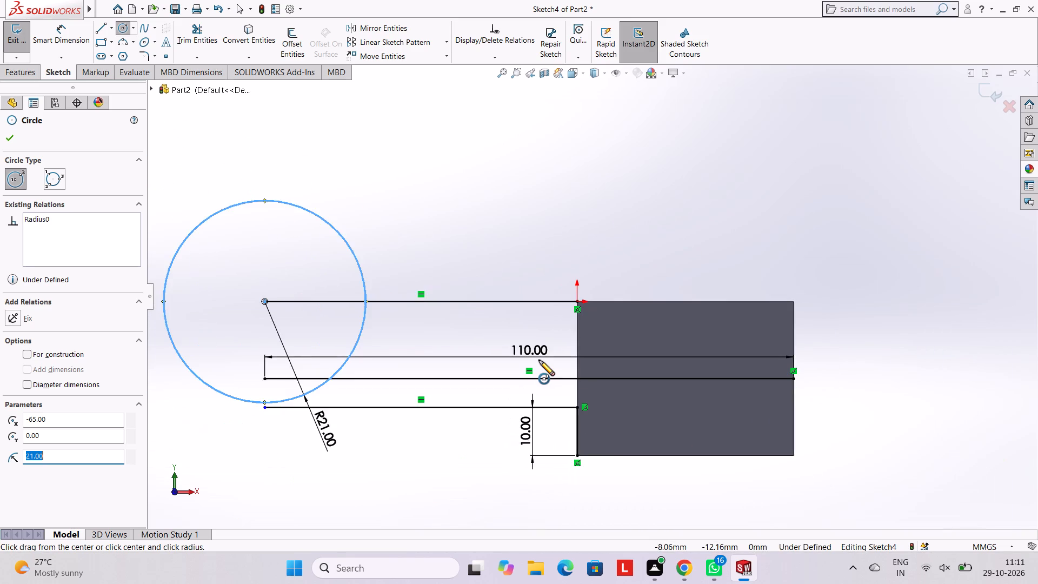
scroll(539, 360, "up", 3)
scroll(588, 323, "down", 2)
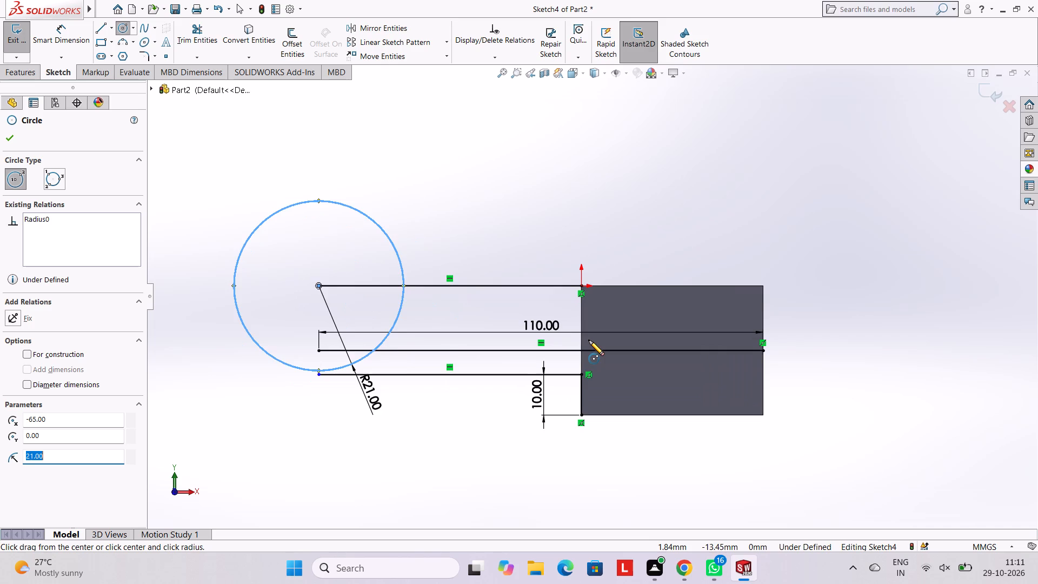
Delete the lower horizontal line that runs leftwards from the upper end of the 10 mm vertical line.
scroll(588, 340, "up", 1)
scroll(582, 346, "down", 2)
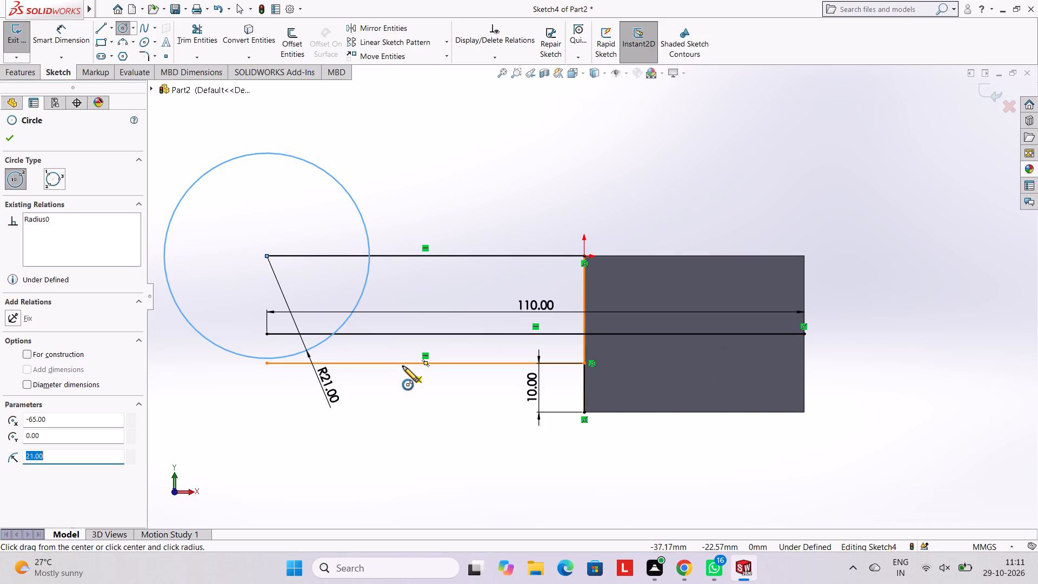
left_click(403, 366)
key("Escape")
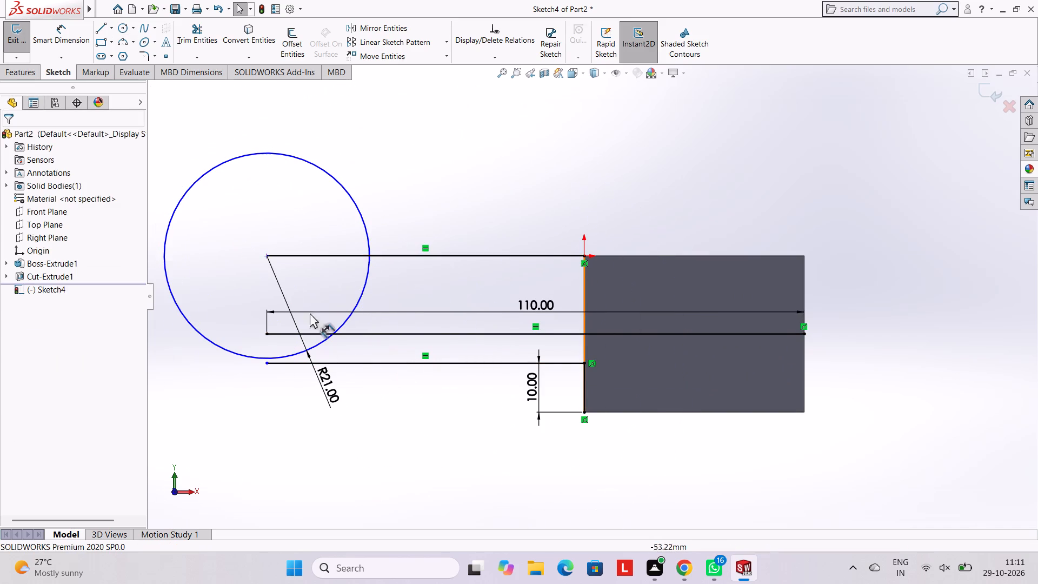
left_click(409, 366)
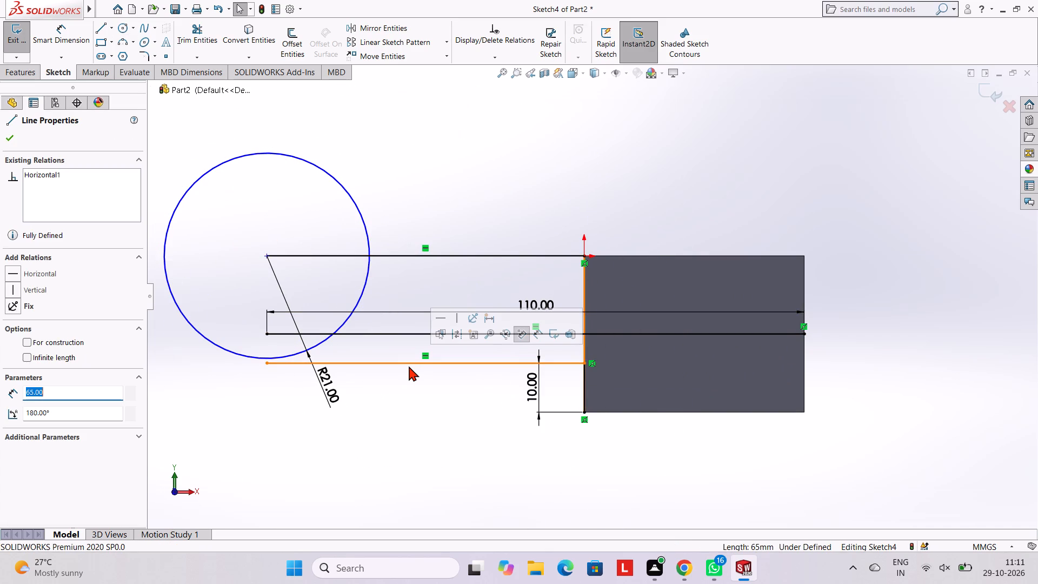
key("Delete")
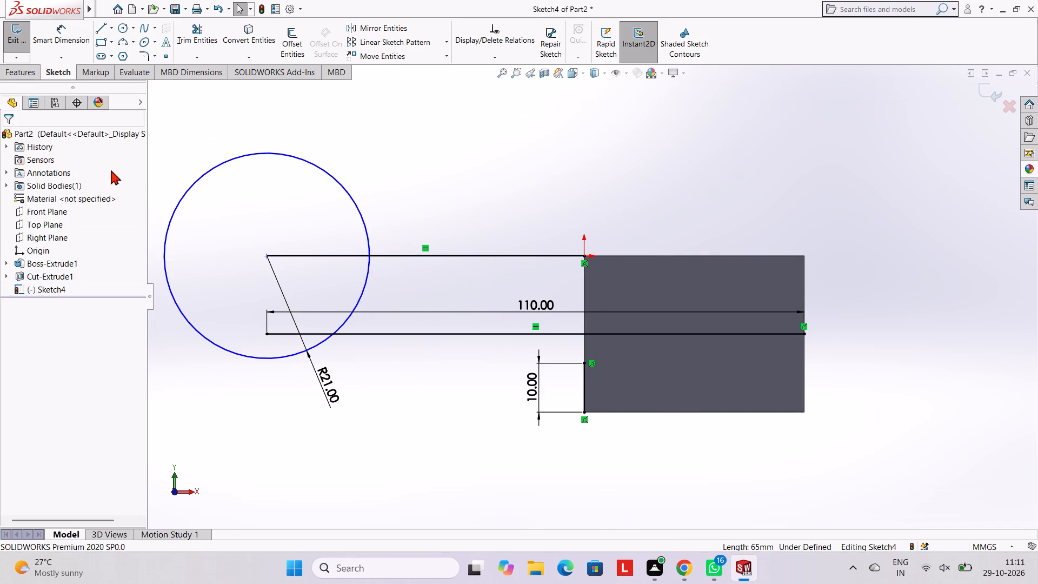
Sketch a line from the circle's bottom point to the upper end of the 10 mm vertical line on the block's left edge.
left_click(104, 22)
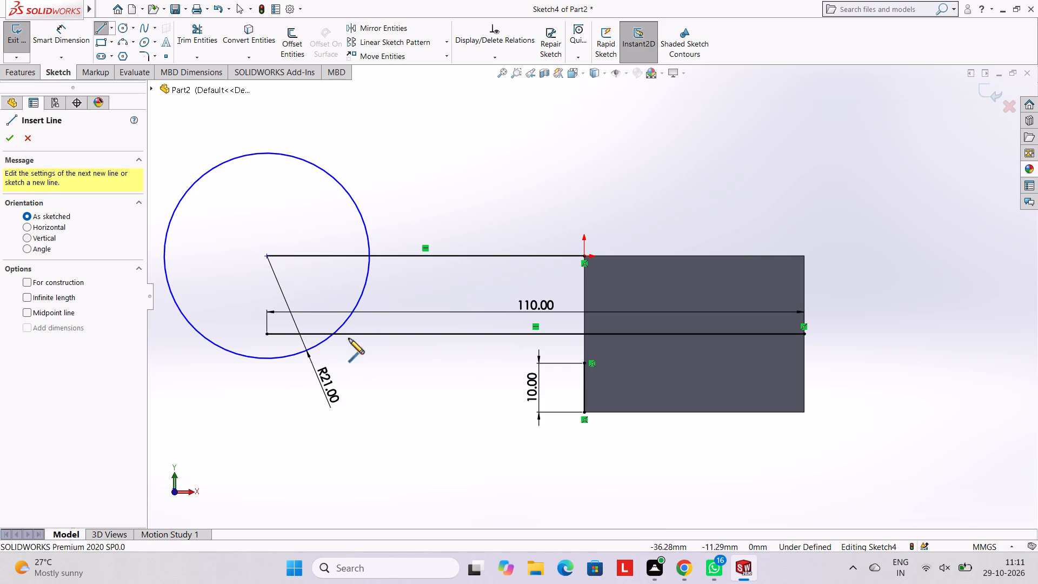
left_click(267, 359)
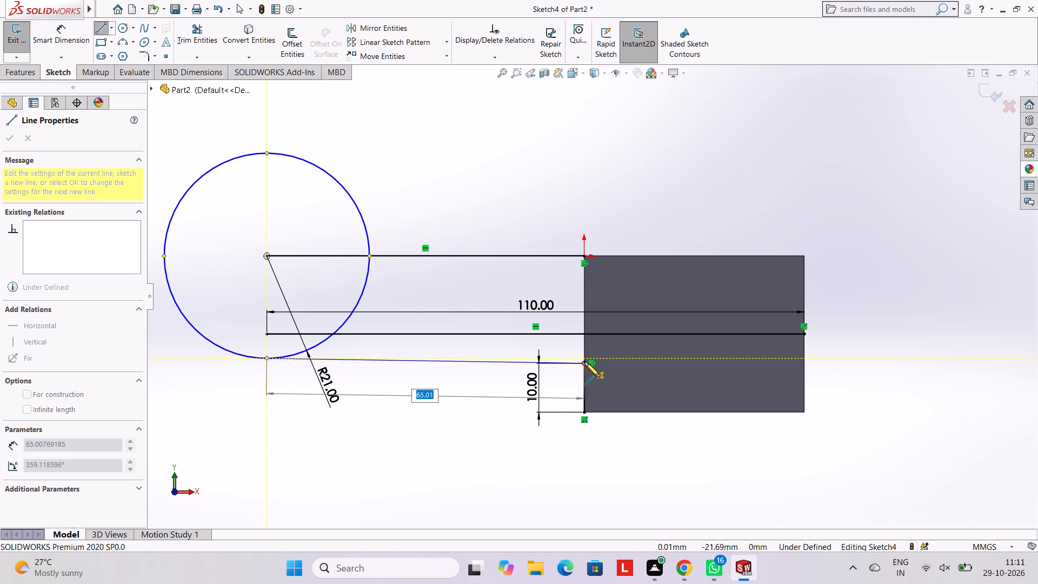
left_click(584, 362)
key("Escape")
key("Escape")
key("Escape")
key("Escape")
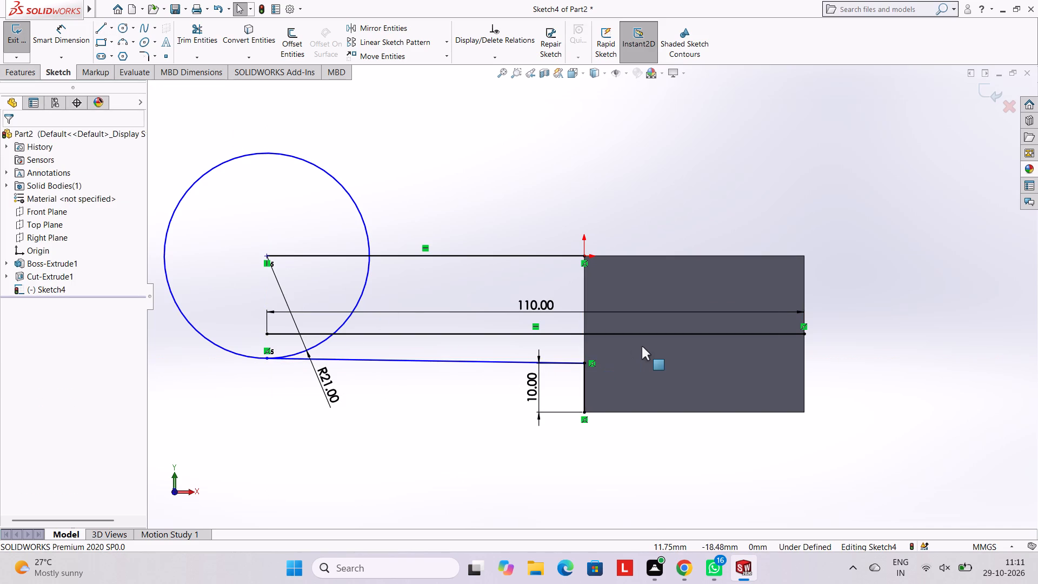
key("Escape")
key("Escape")
key("Escape")
key("Escape")
key("Escape")
key("Escape")
key("Escape")
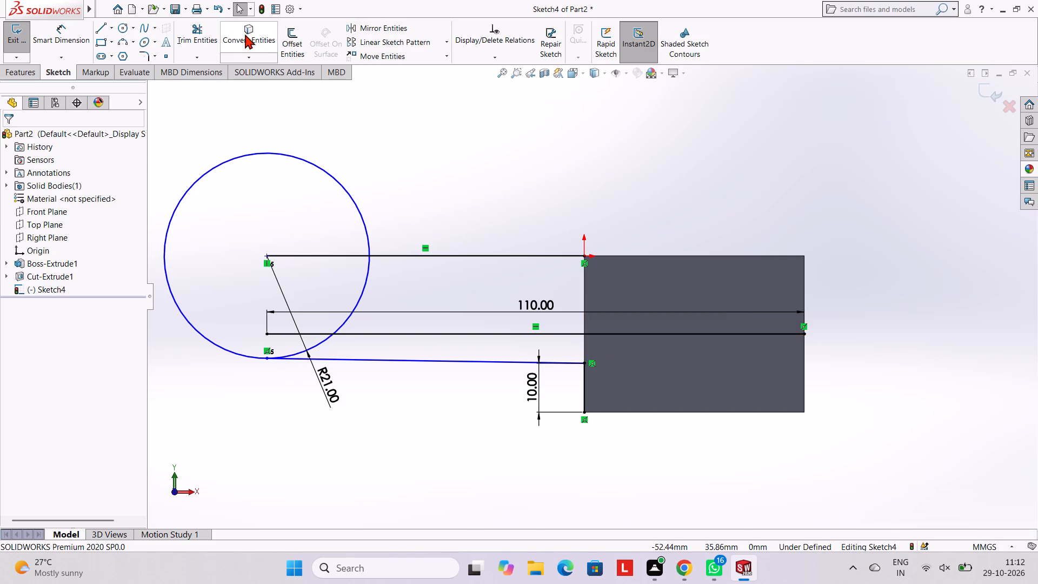
Trim away the whole 110 mm horizontal line, accepting the deletion of its dimension.
left_click(214, 47)
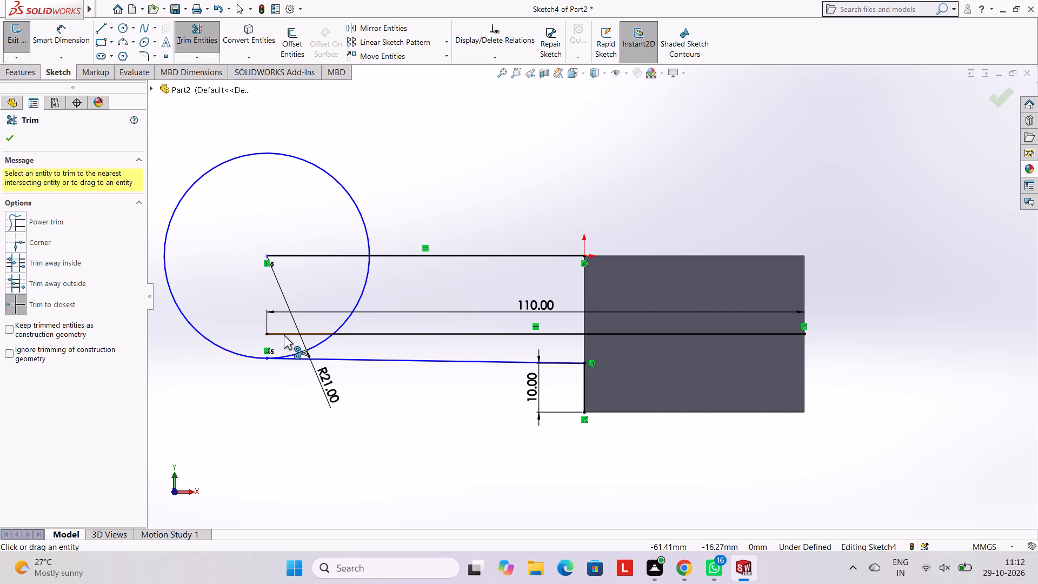
left_click(284, 335)
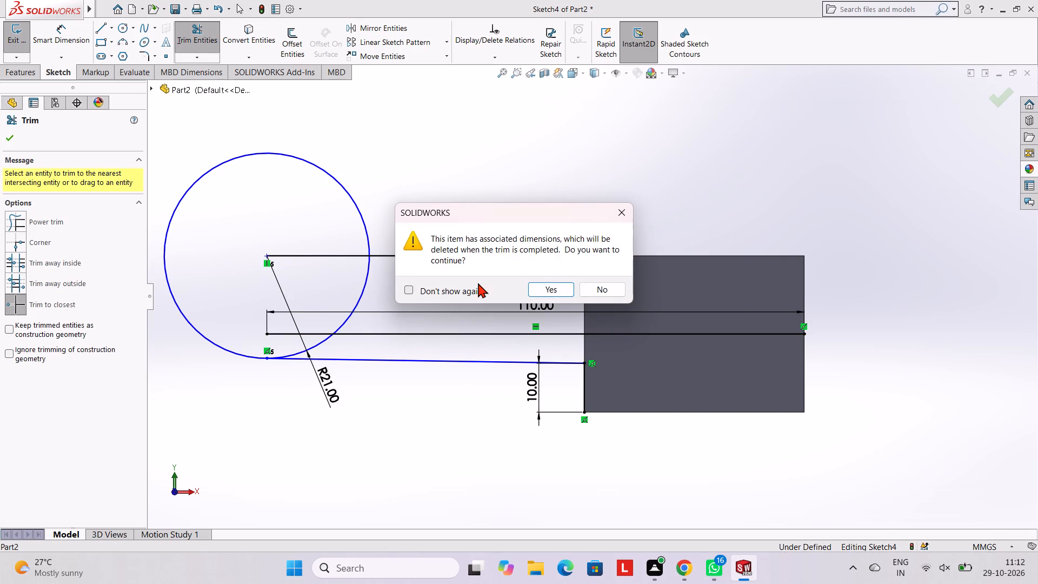
left_click(565, 288)
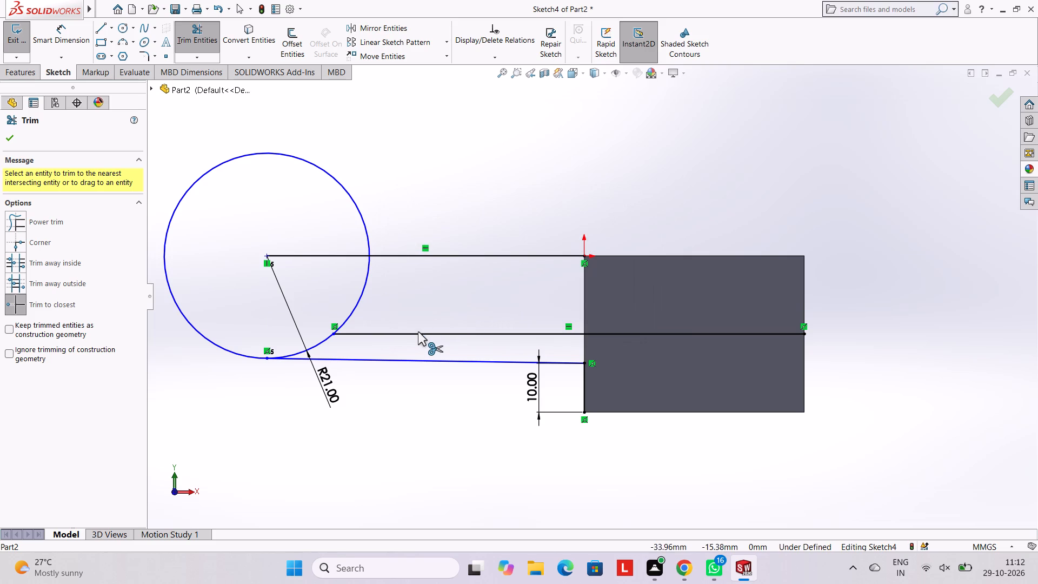
left_click(418, 331)
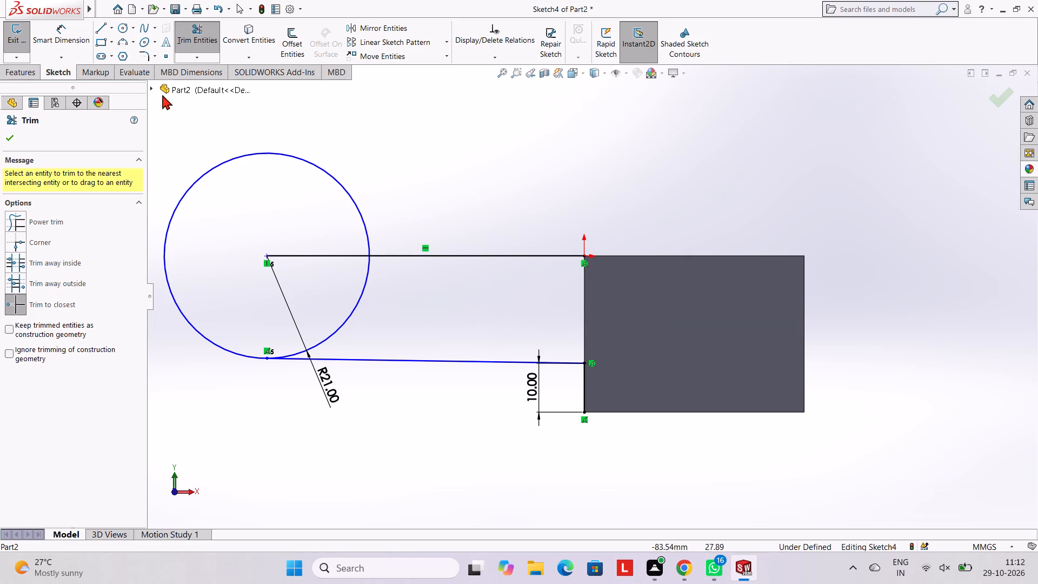
Sketch a 50 mm horizontal line rightwards from the circle's top point, then a sloping line down to the block's top-left corner.
left_click(107, 28)
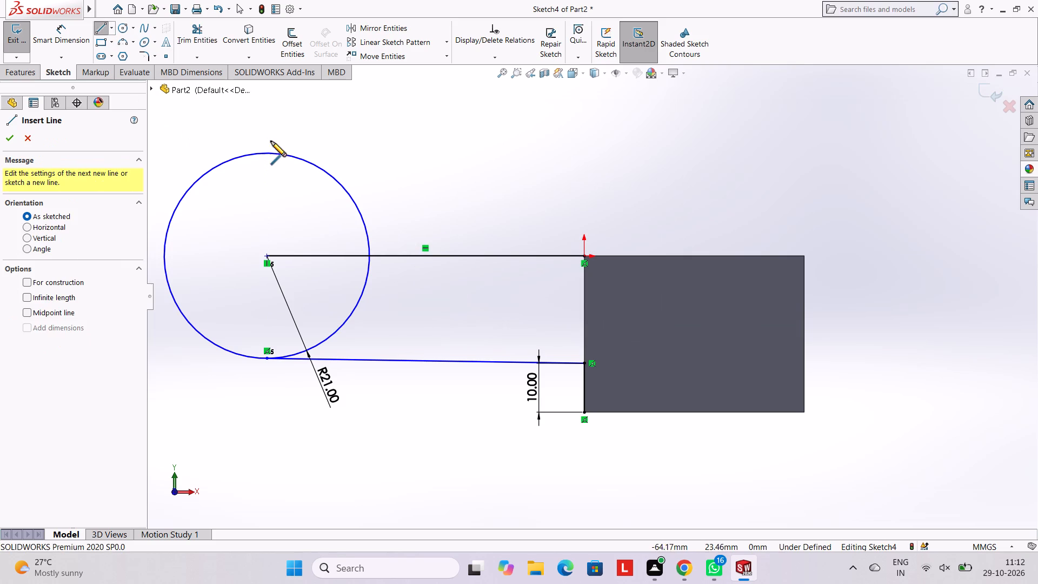
left_click(267, 152)
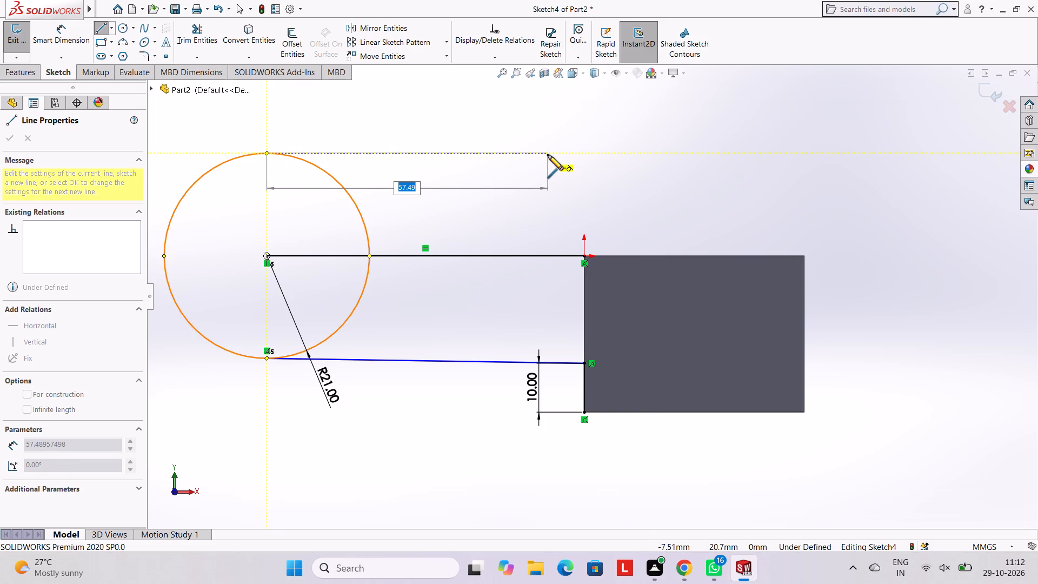
type("50")
key("Return")
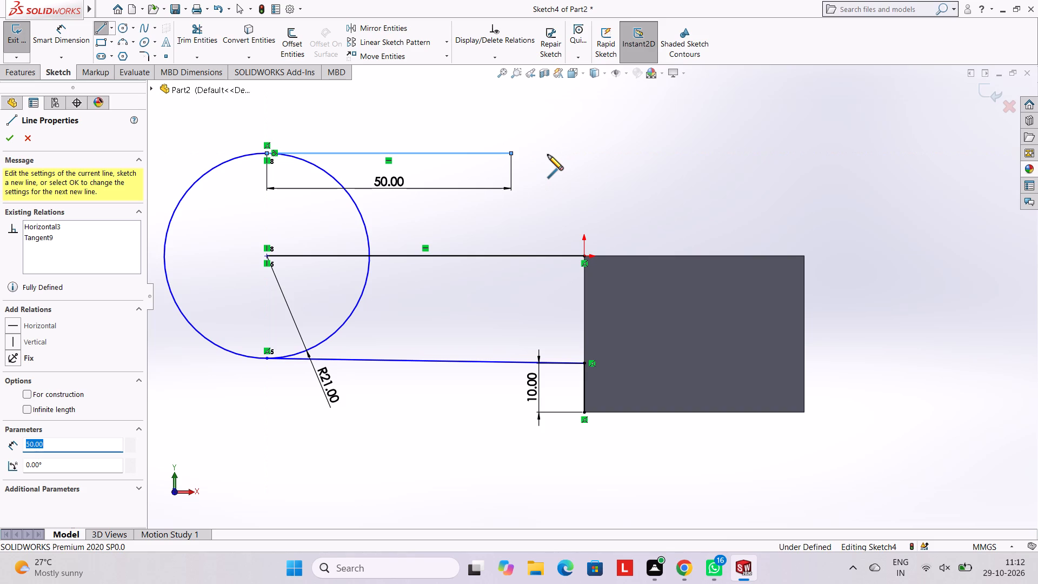
left_click(583, 256)
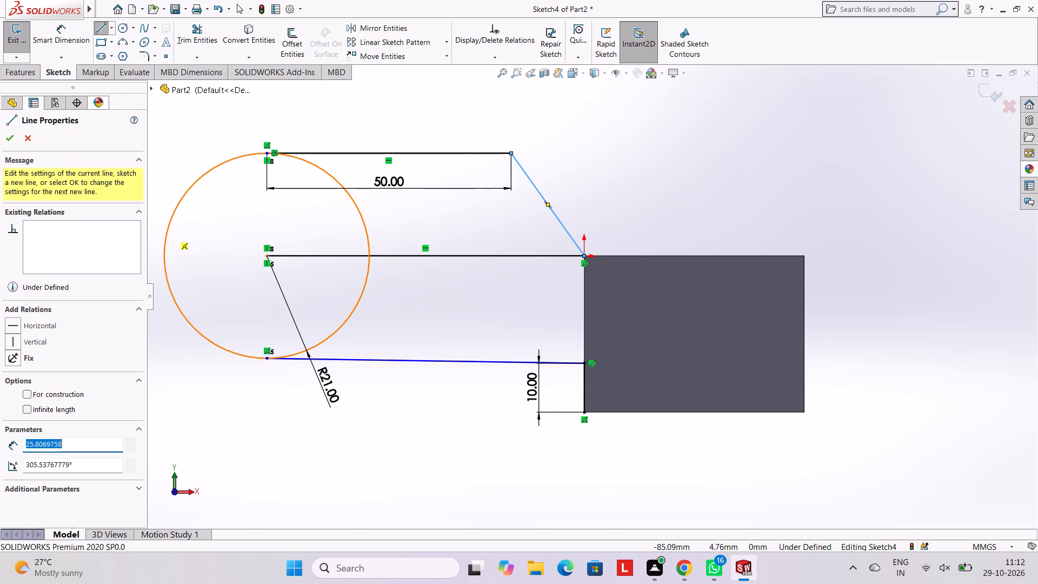
Trim away the right half of the radius 21 mm circle, leaving the left semicircle.
left_click(194, 36)
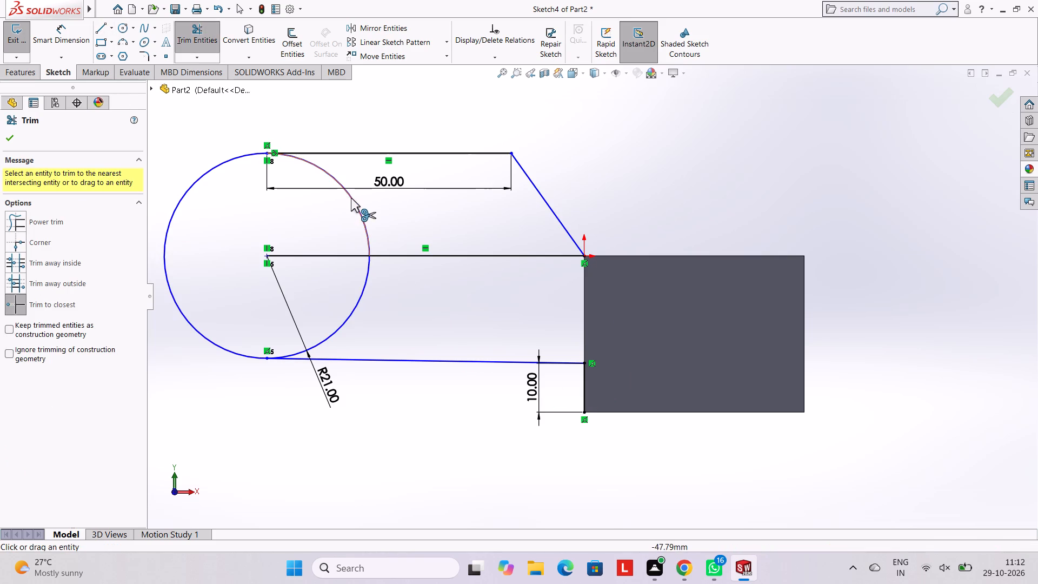
left_click(351, 198)
left_click(356, 310)
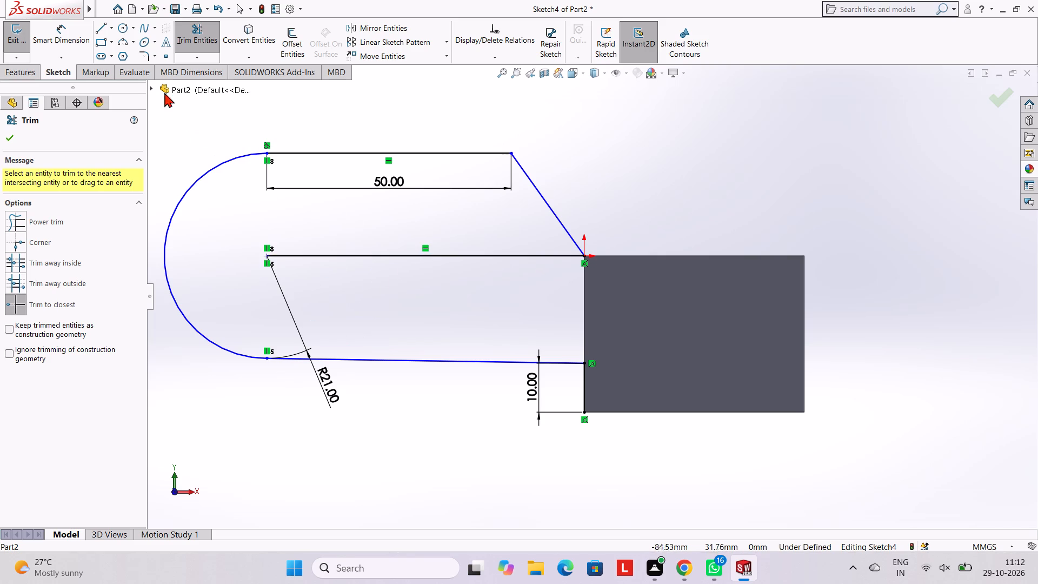
From the upper end of the 10 mm edge line, sketch a 10 mm line leftwards along the lower line, then a 10 mm line downwards.
left_click(105, 32)
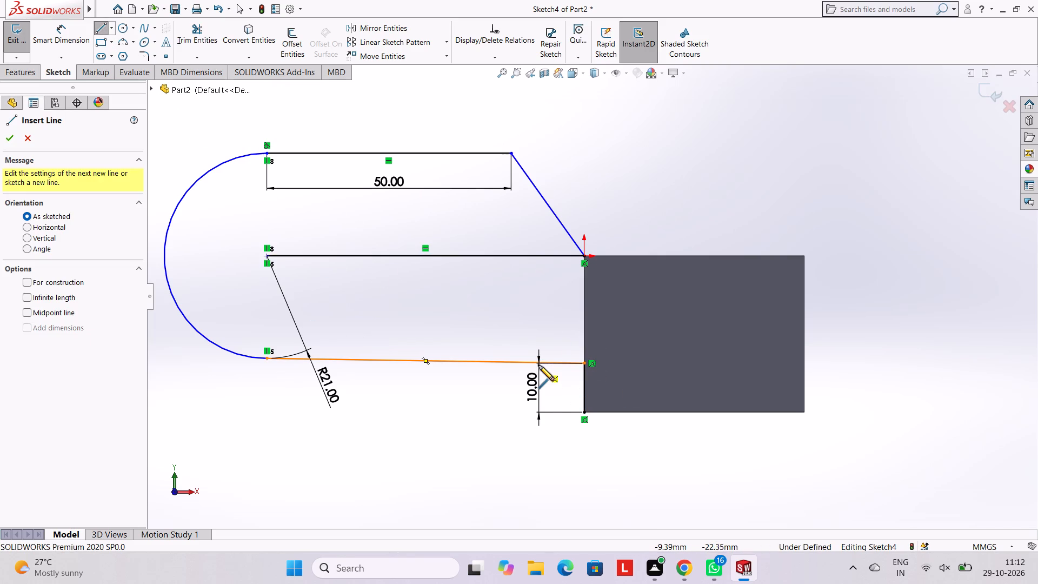
left_click(584, 363)
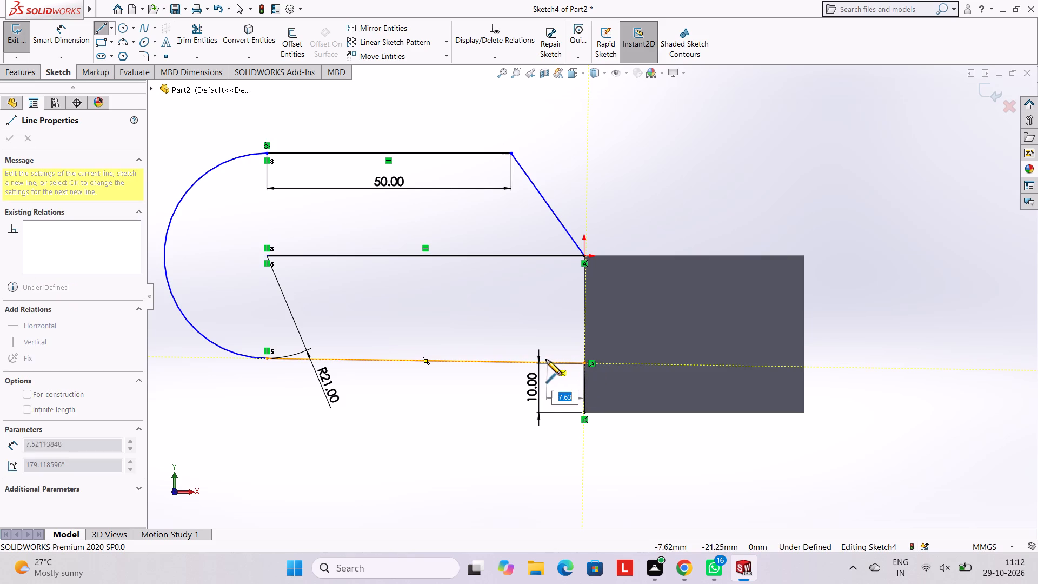
type("10")
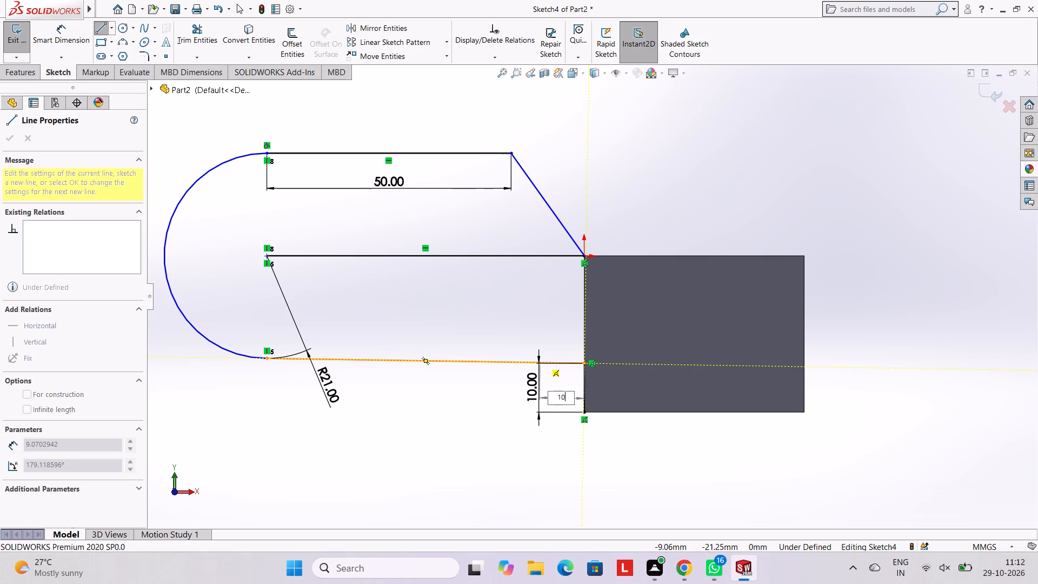
key("Return")
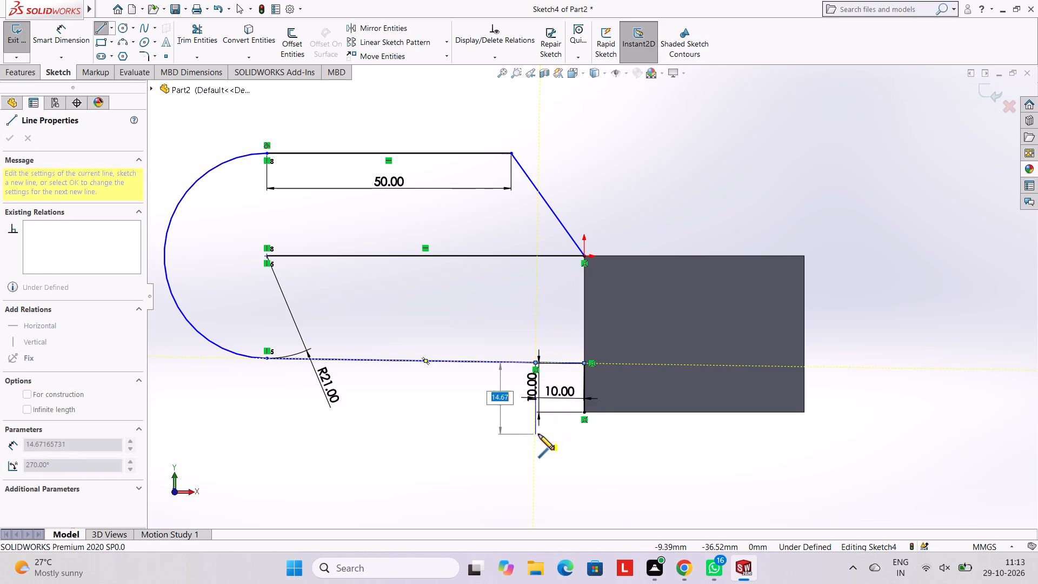
type("10")
key("Return")
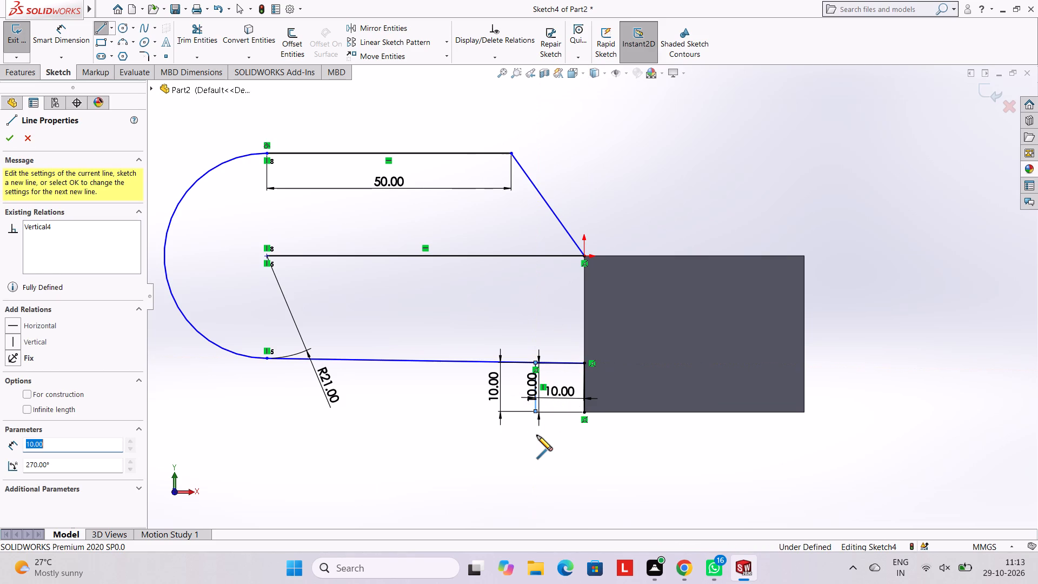
key("Escape")
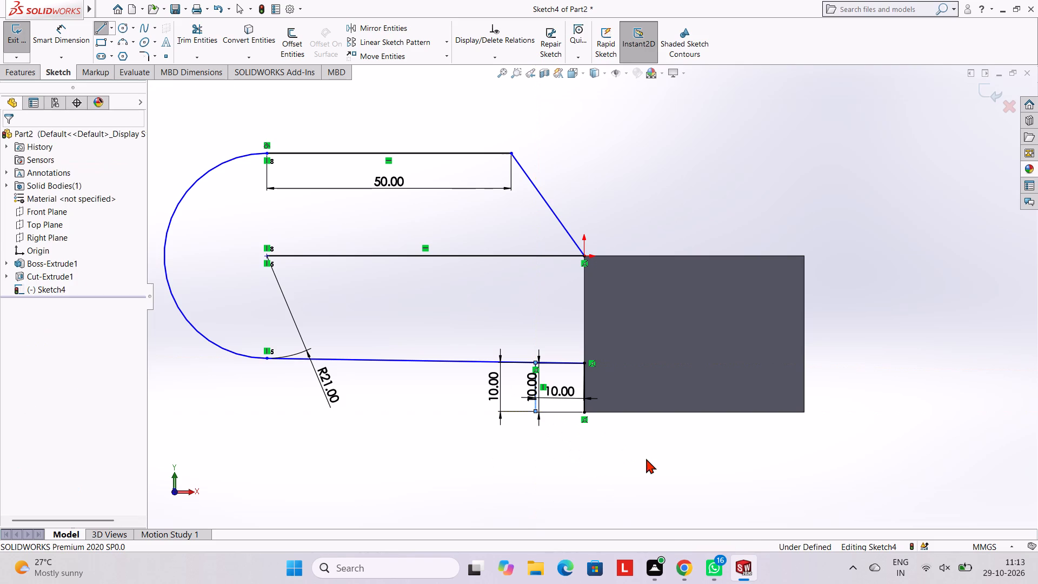
Trim away the horizontal line between the arc's centre and the block's top-left corner.
left_click(121, 29)
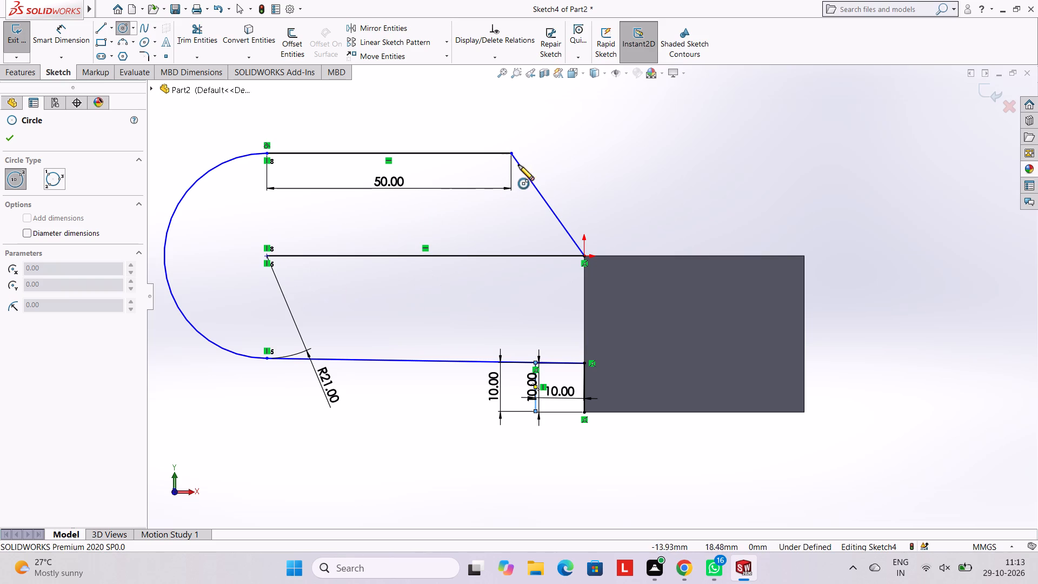
left_click(194, 37)
left_click(313, 254)
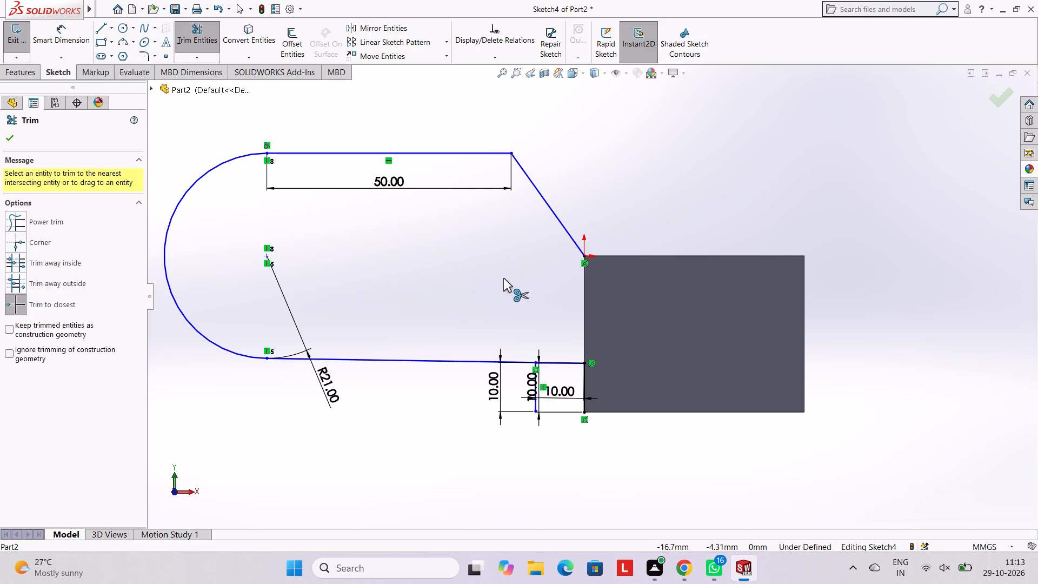
Sketch a vertical line along the block's left edge from its top-left corner down to the upper end of the 10 mm line.
scroll(520, 301, "up", 1)
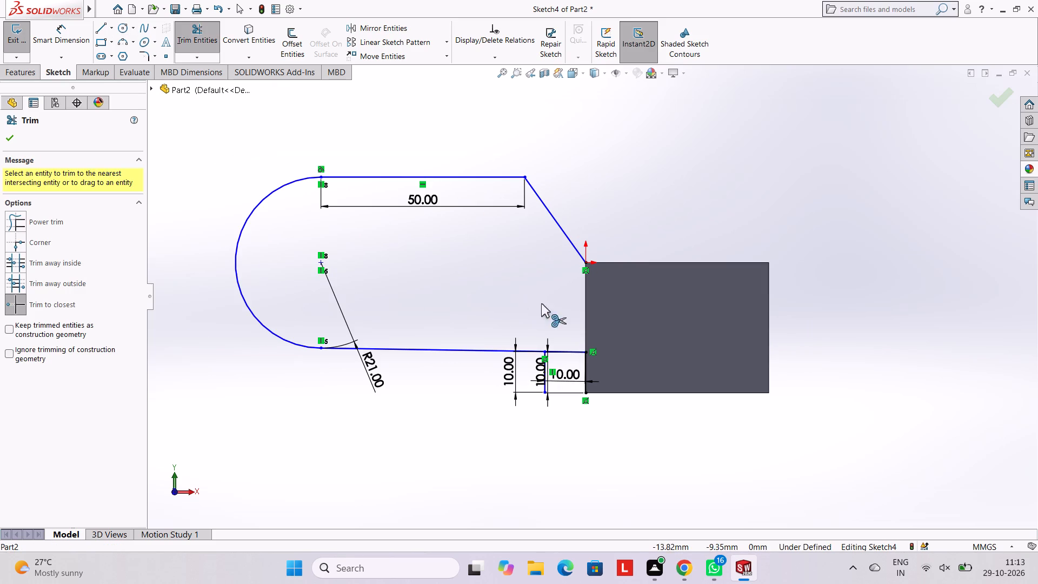
scroll(712, 317, "down", 3)
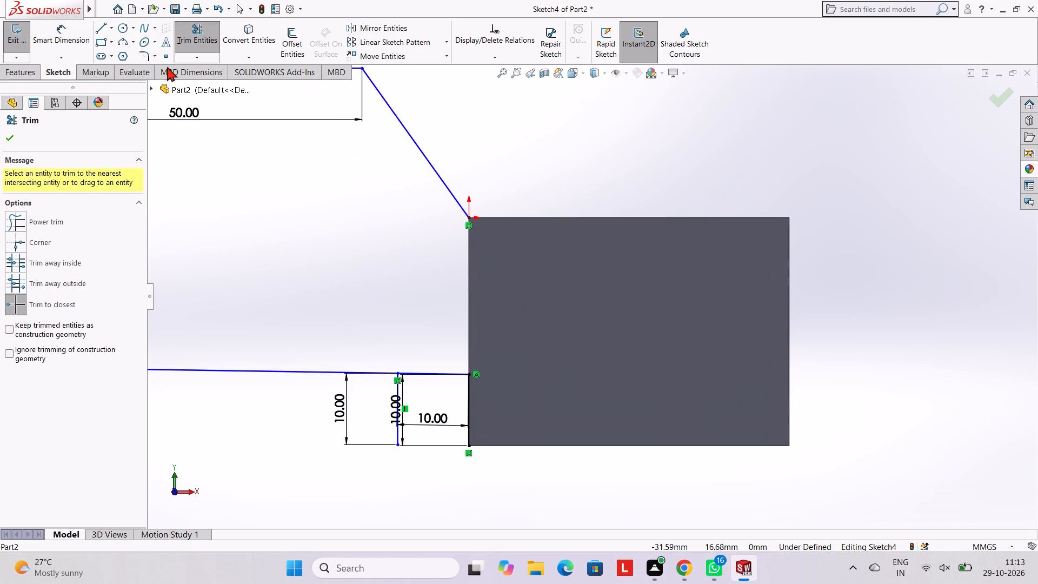
left_click(99, 31)
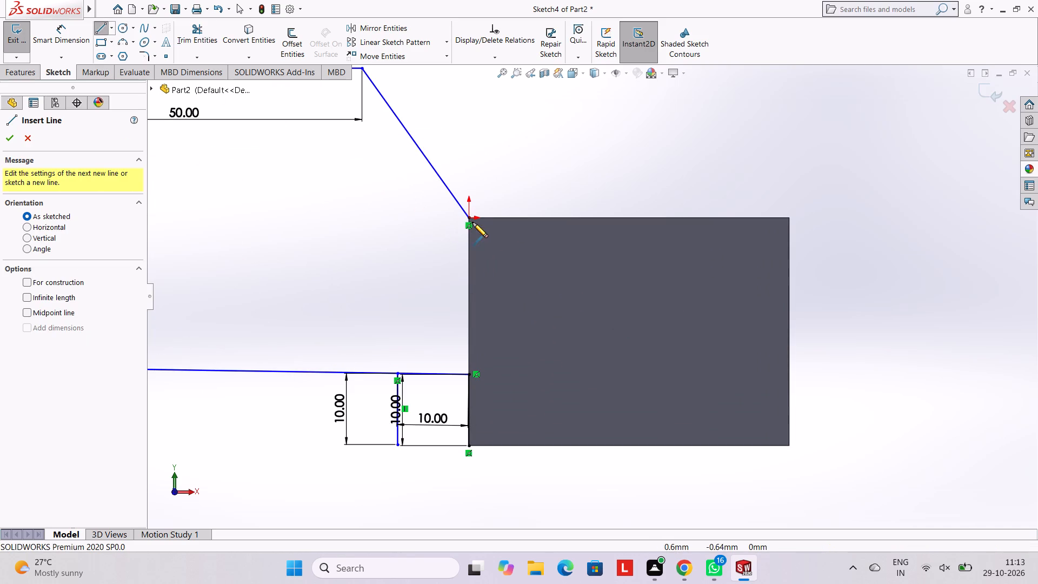
left_click(468, 218)
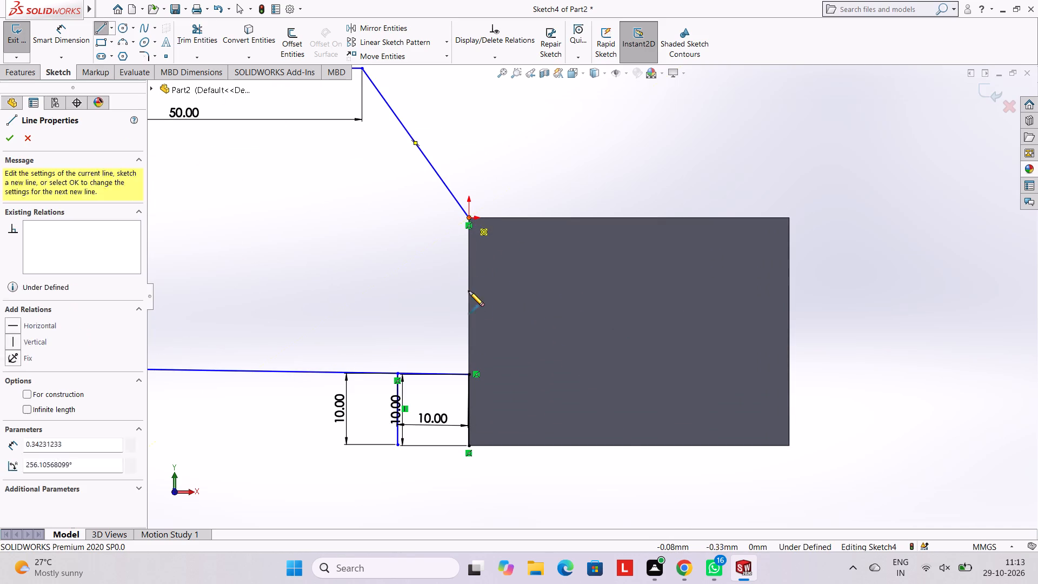
left_click(468, 374)
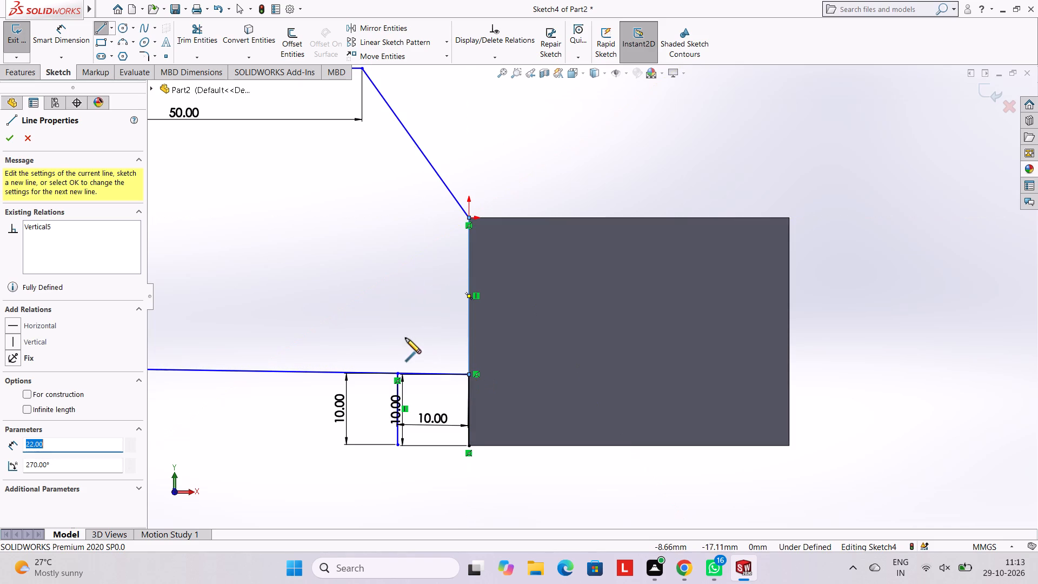
key("Escape")
key("Escape")
Sketch a 10 mm radius circle centred on the lower end of the 10 mm vertical line beside the block.
scroll(407, 254, "up", 5)
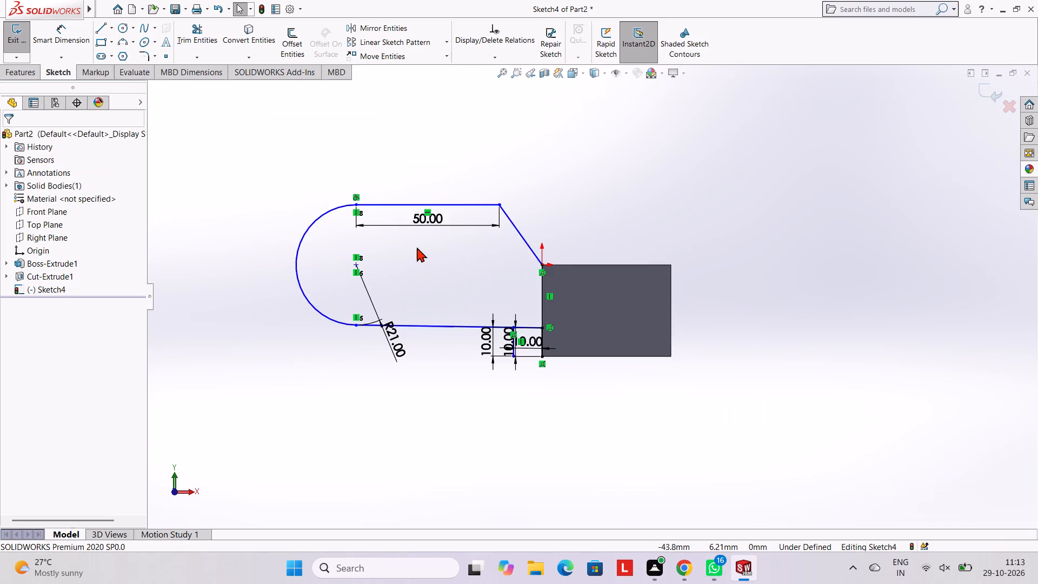
scroll(429, 255, "down", 1)
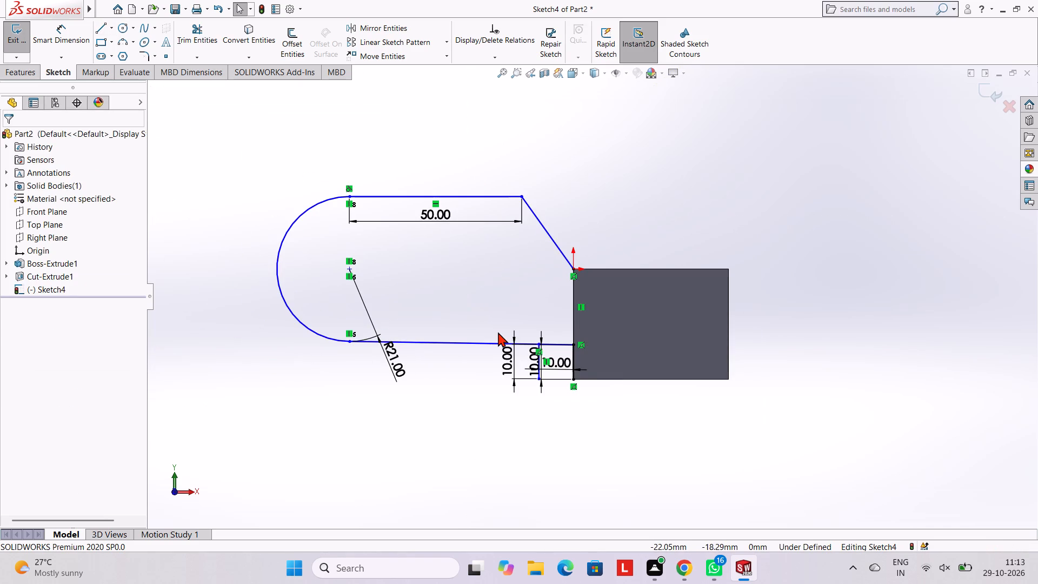
left_click(124, 31)
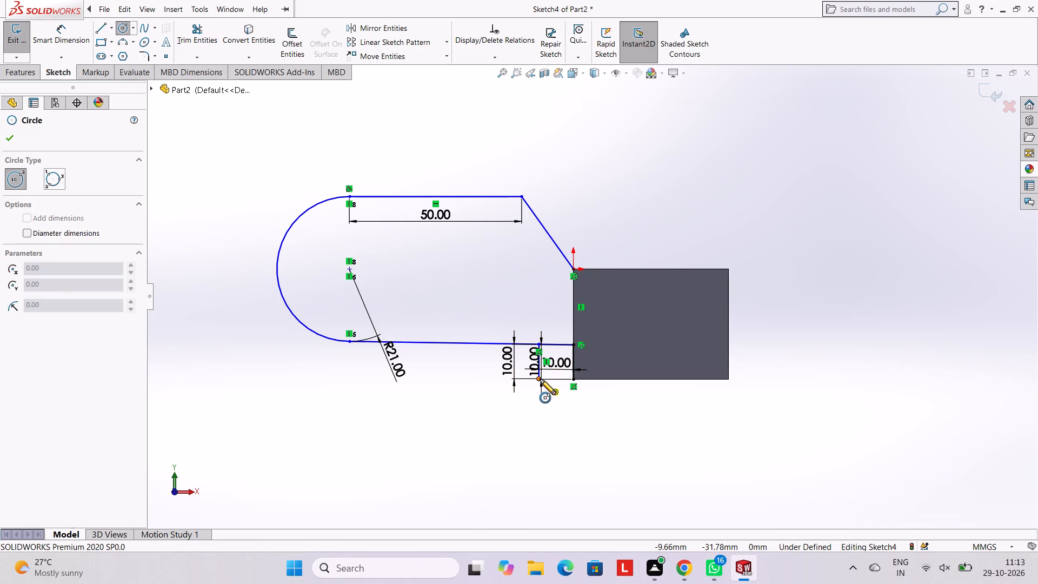
left_click(540, 379)
type("10")
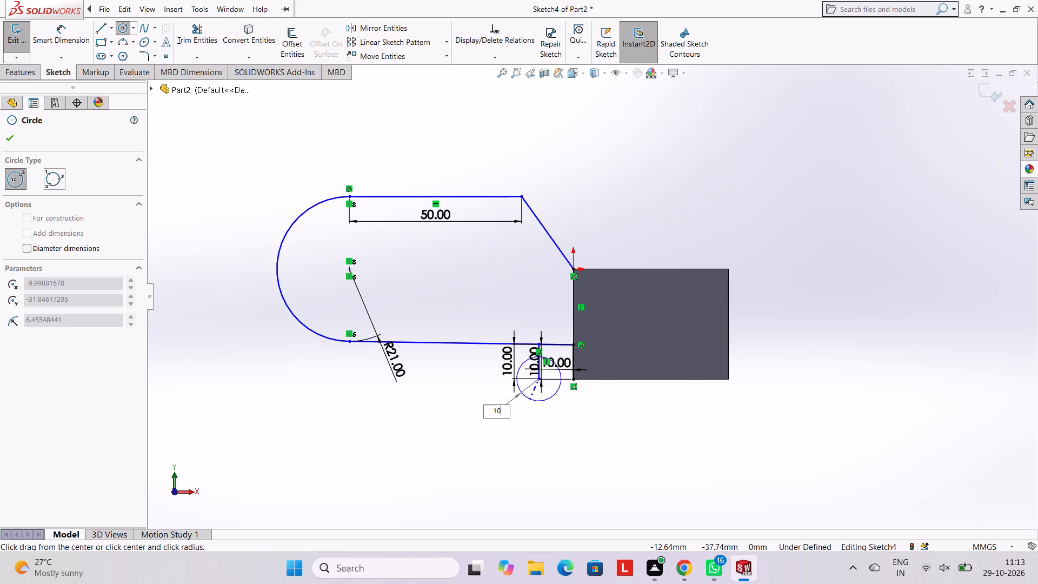
key("Return")
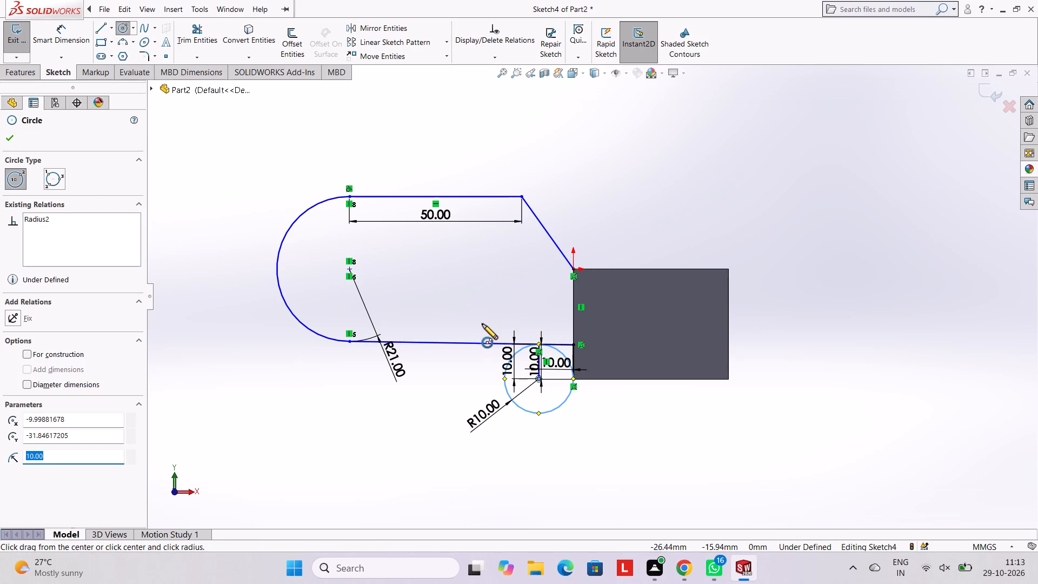
Trim away the lower and left portion of the radius 10 mm circle, leaving the upper-right quarter arc against the block.
left_click(201, 30)
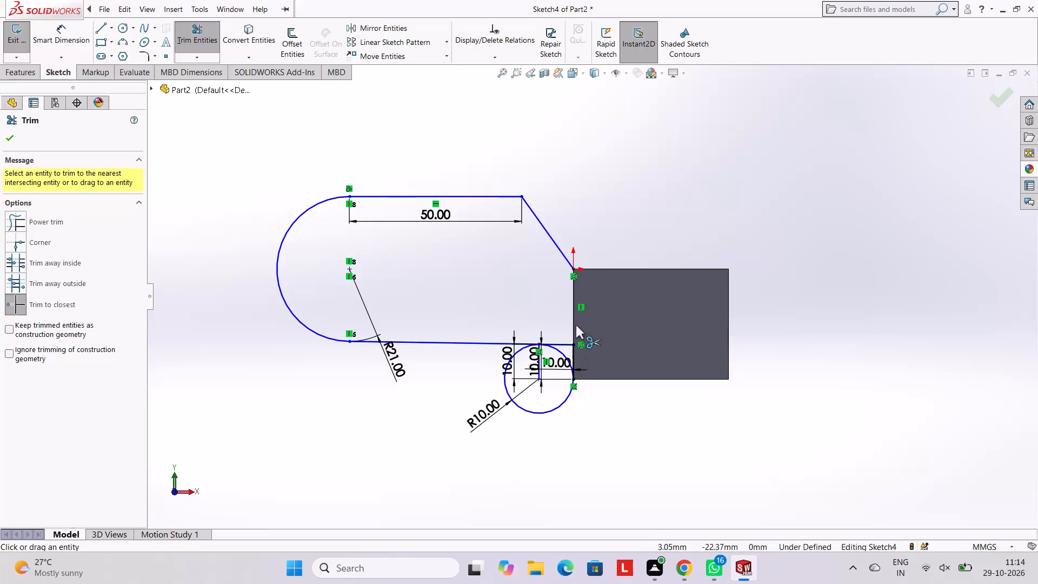
left_click(539, 412)
right_click(474, 415)
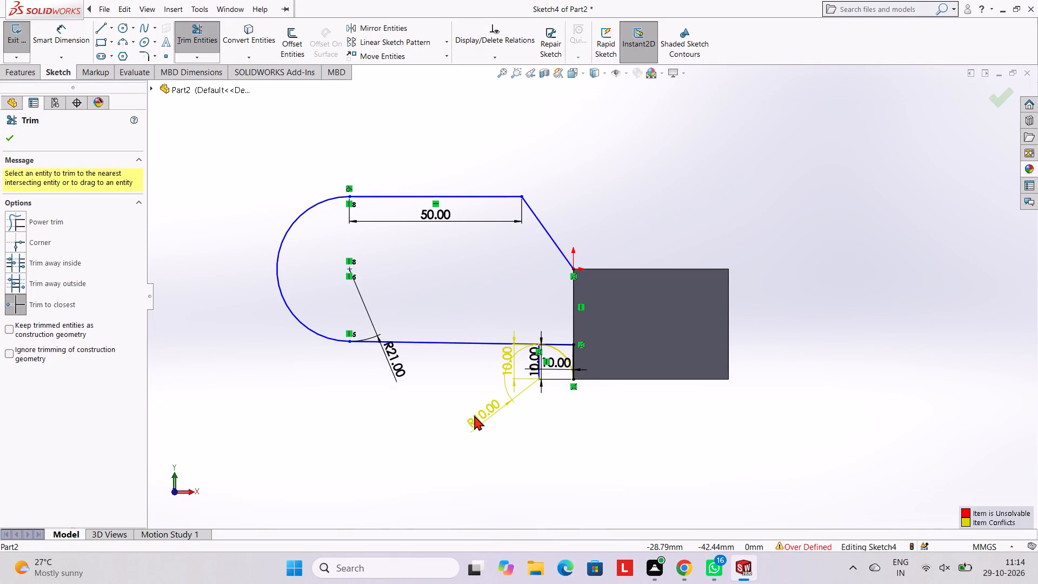
key("Escape")
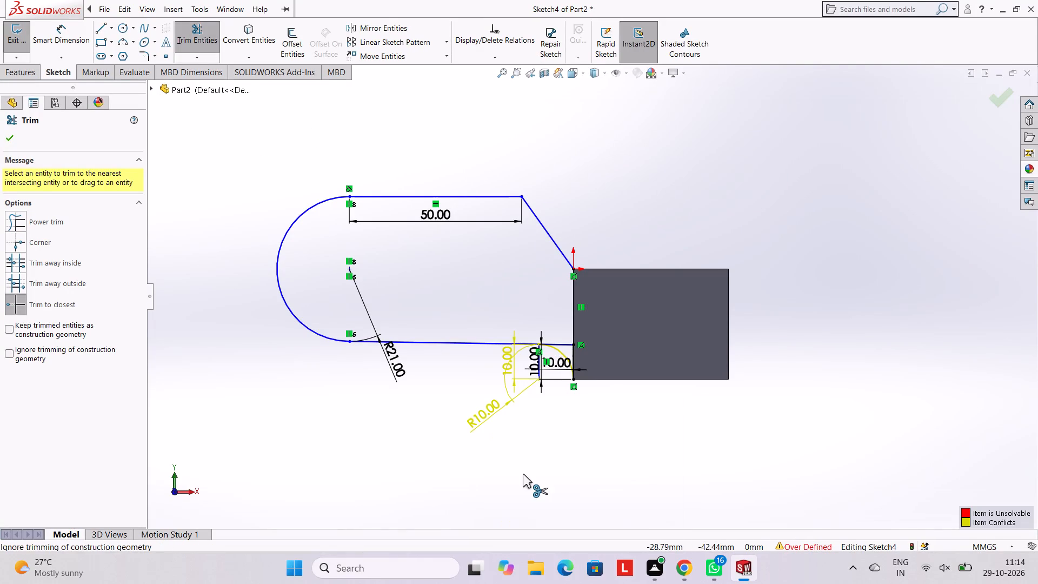
key("Escape")
key("Escape")
Delete the R10 radius dimension of the trimmed circle.
right_click(493, 398)
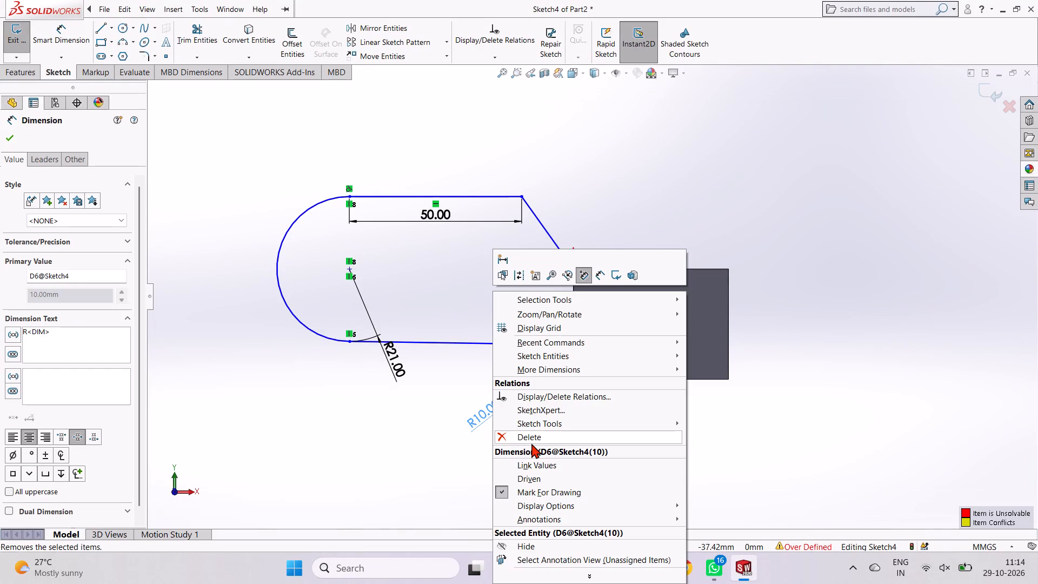
left_click(531, 442)
Trim away the 10 mm vertical line and the overlapping horizontal lines between the quarter arc's upper end and the block.
scroll(600, 370, "down", 3)
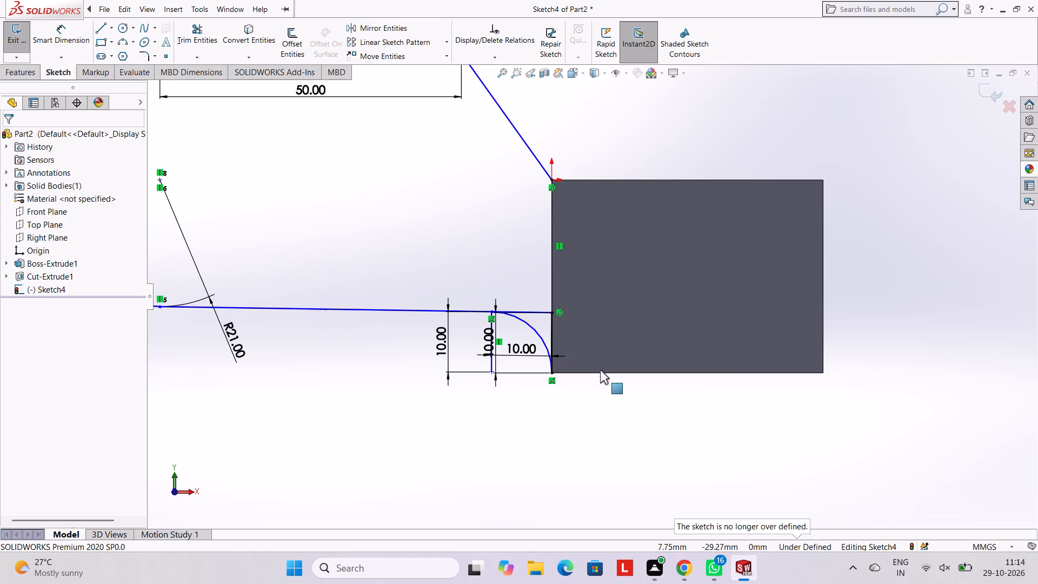
left_click(202, 45)
scroll(384, 253, "down", 2)
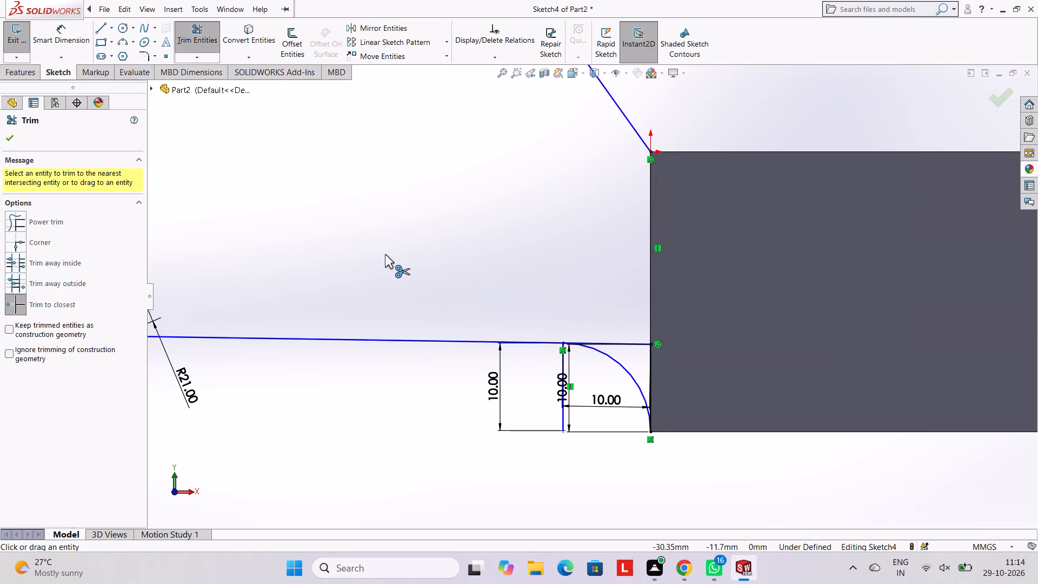
scroll(690, 328, "up", 2)
scroll(695, 322, "down", 2)
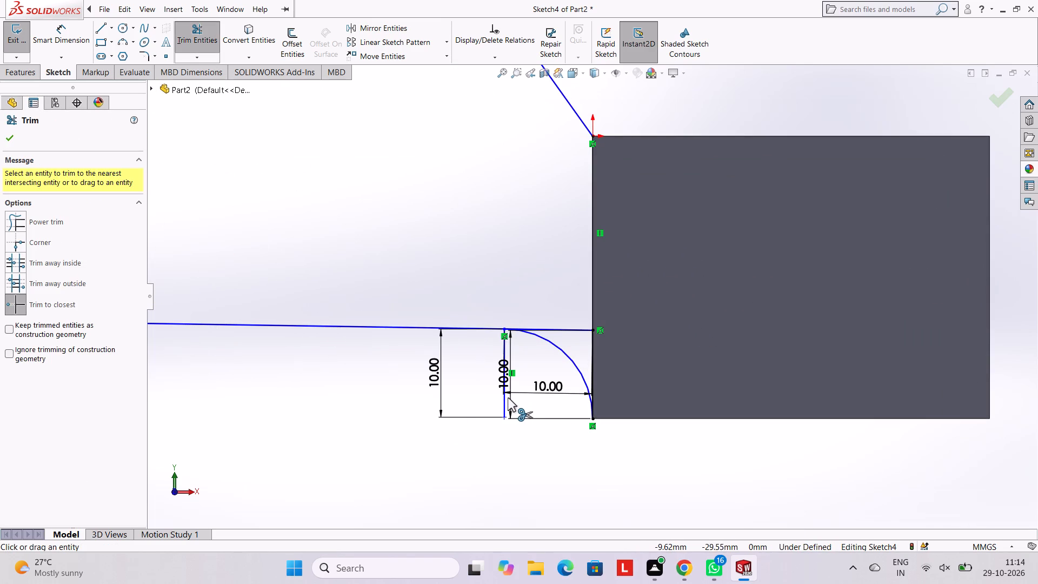
left_click(506, 399)
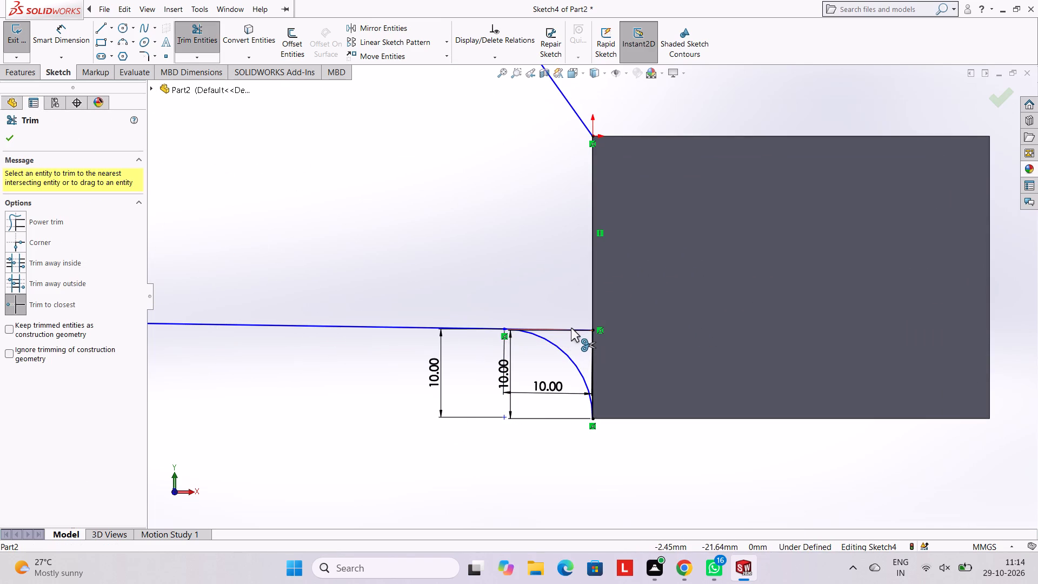
left_click(571, 328)
left_click(596, 354)
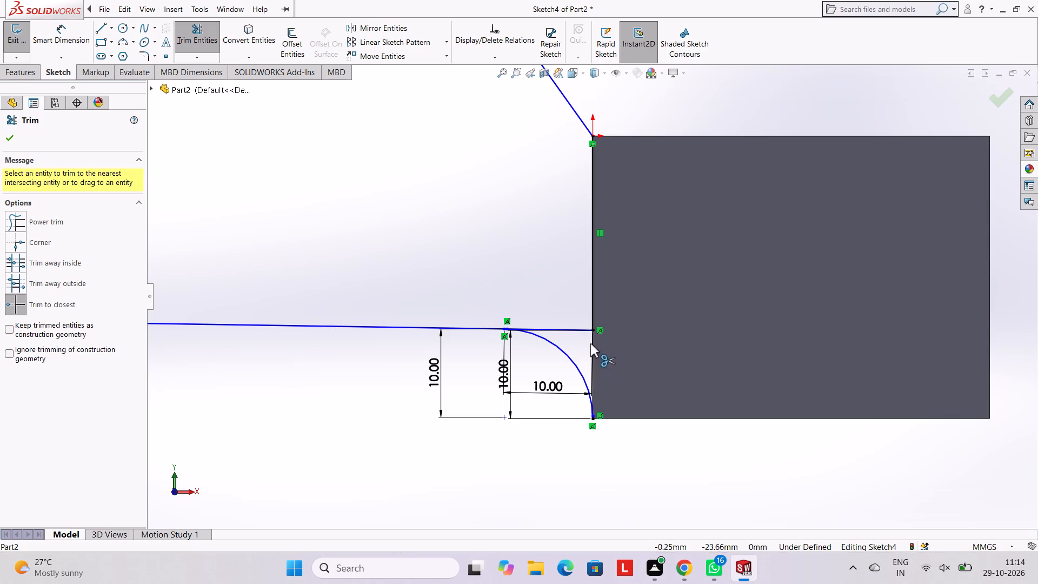
left_click(579, 330)
scroll(612, 288, "up", 6)
scroll(591, 263, "down", 1)
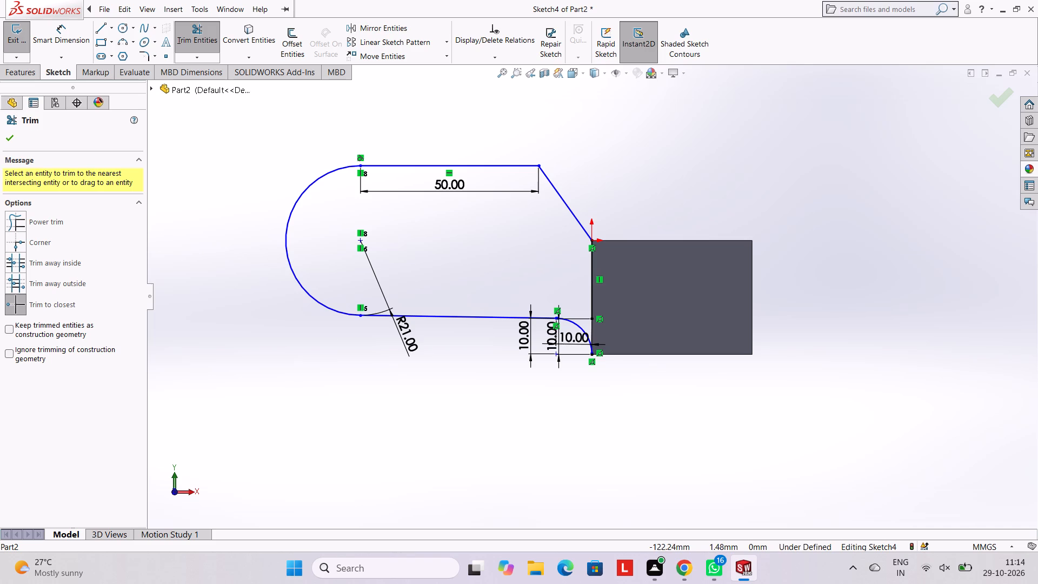
left_click(13, 139)
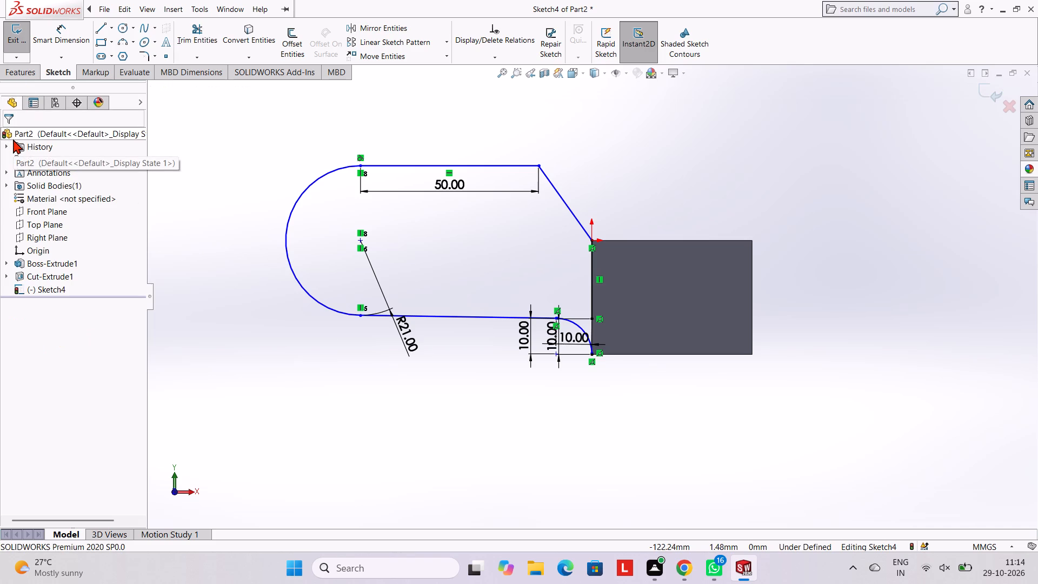
Add a driven radius dimension to the large arc at the side arm's rounded end.
left_click(61, 41)
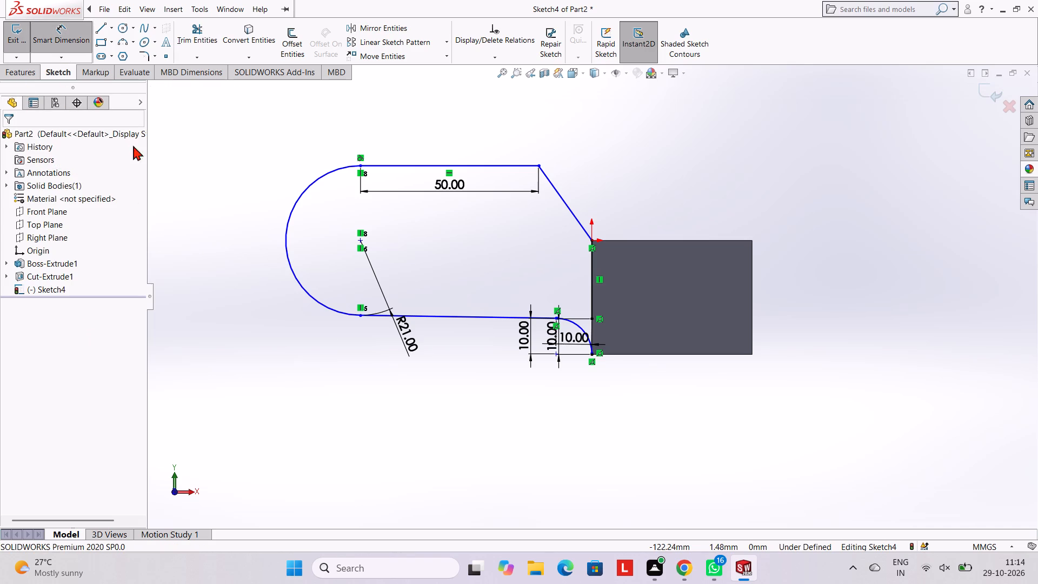
left_click(321, 302)
left_click(267, 354)
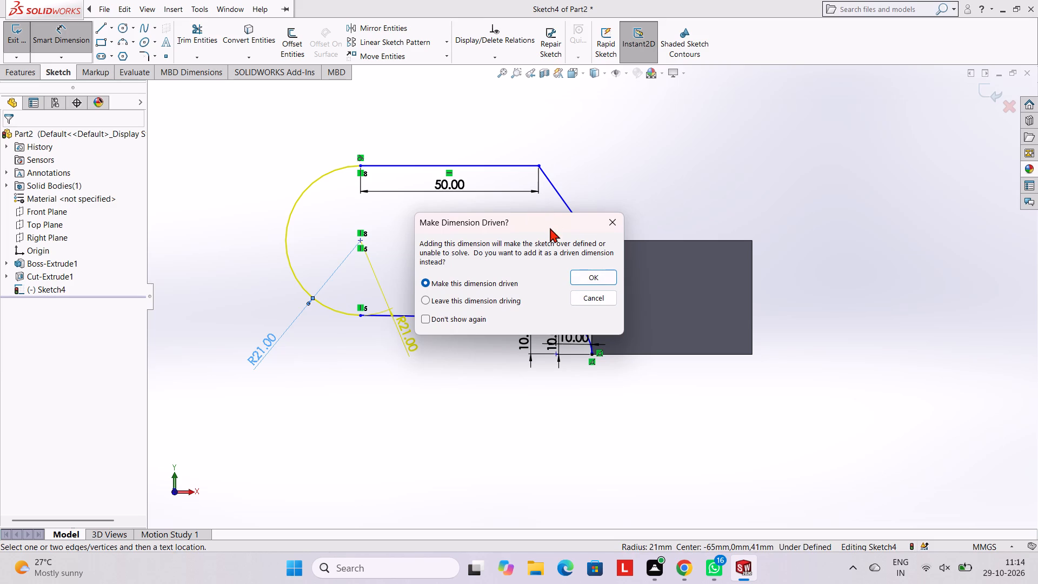
left_click(594, 278)
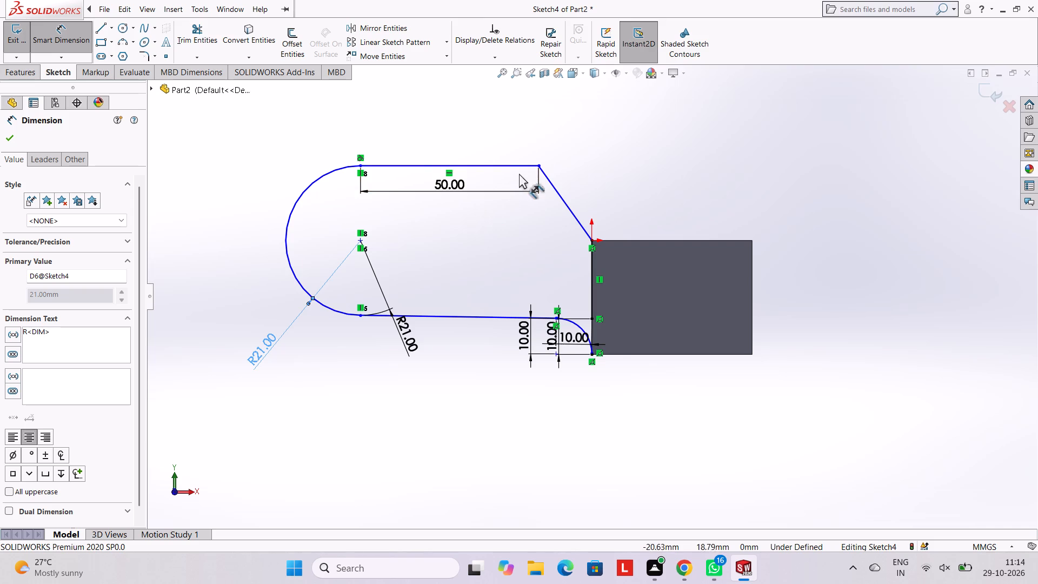
Dimension the horizontal distance between the top line's right end and the block's top-left corner, keeping the proposed value.
left_click(540, 165)
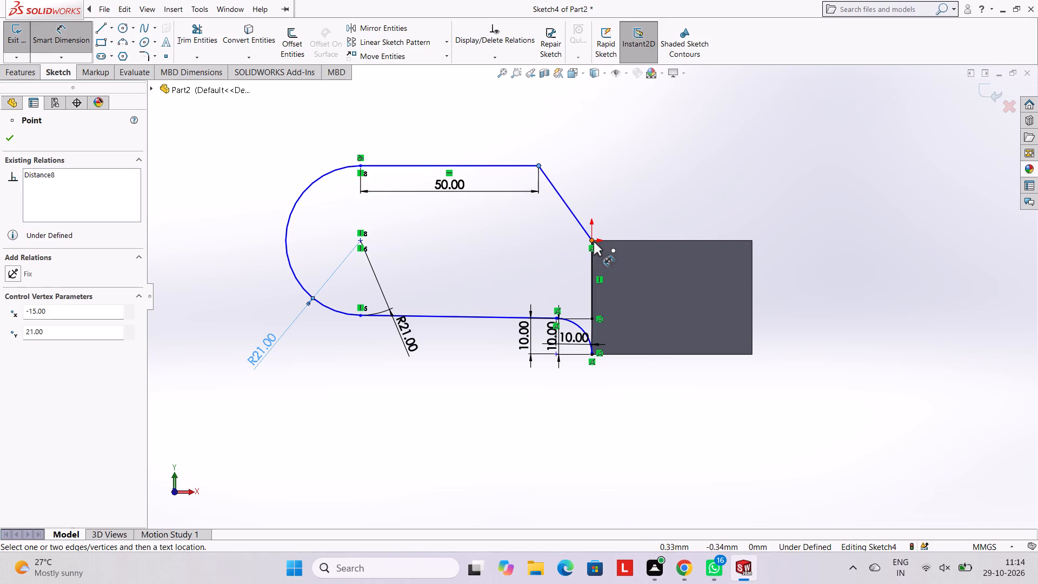
left_click(594, 241)
left_click(578, 127)
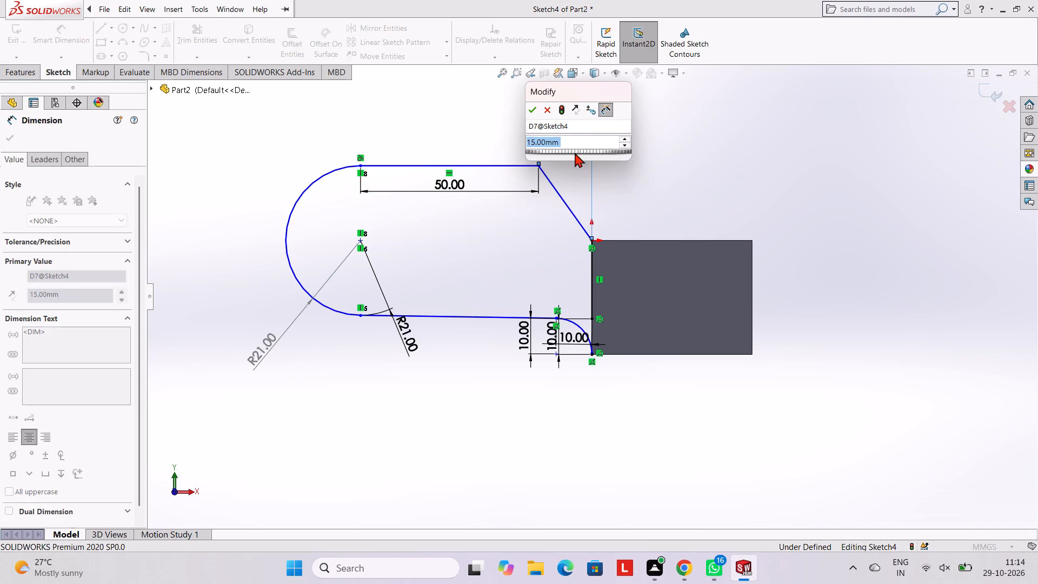
left_click(531, 113)
left_click(626, 156)
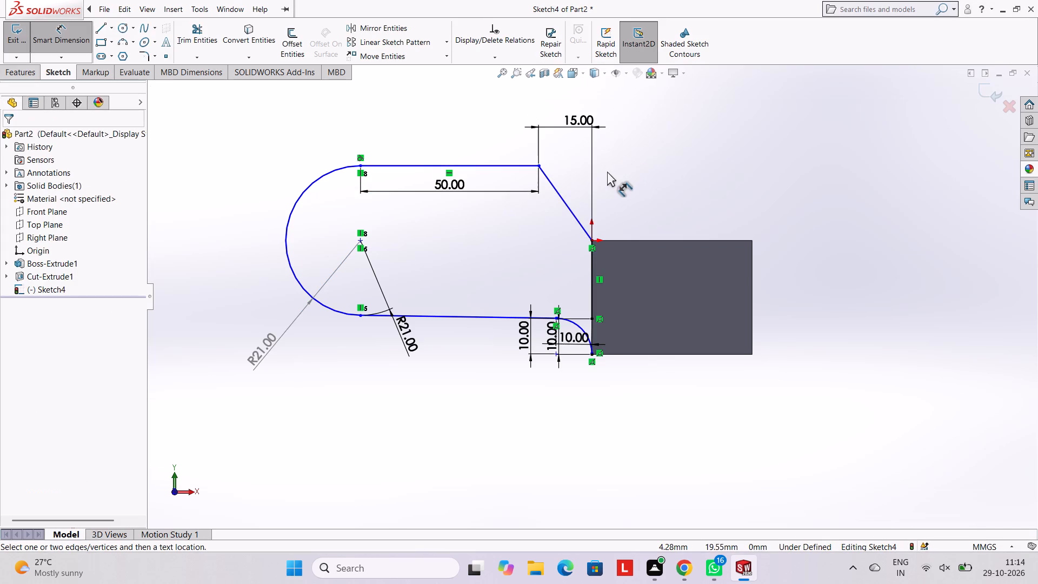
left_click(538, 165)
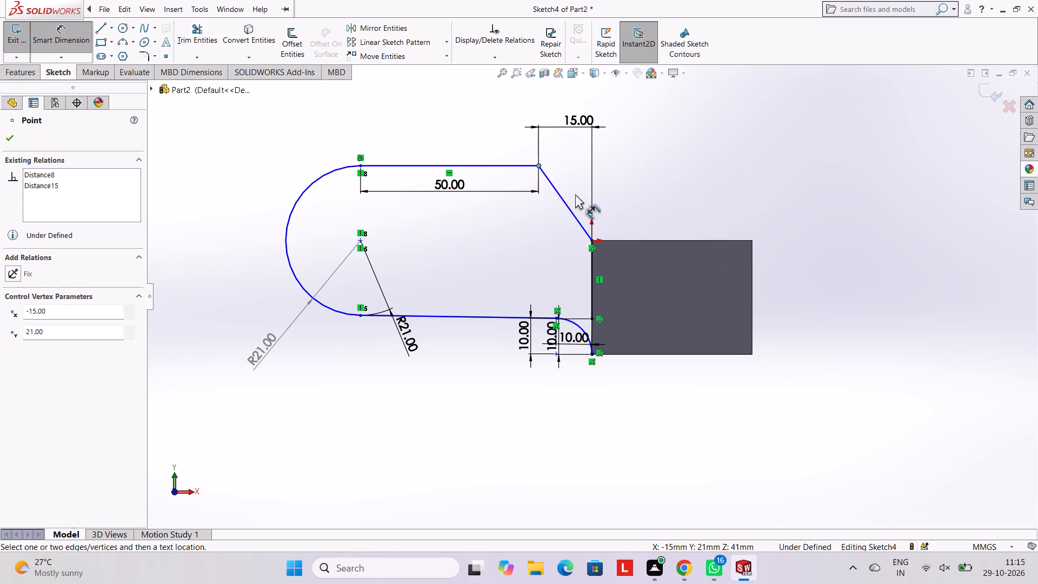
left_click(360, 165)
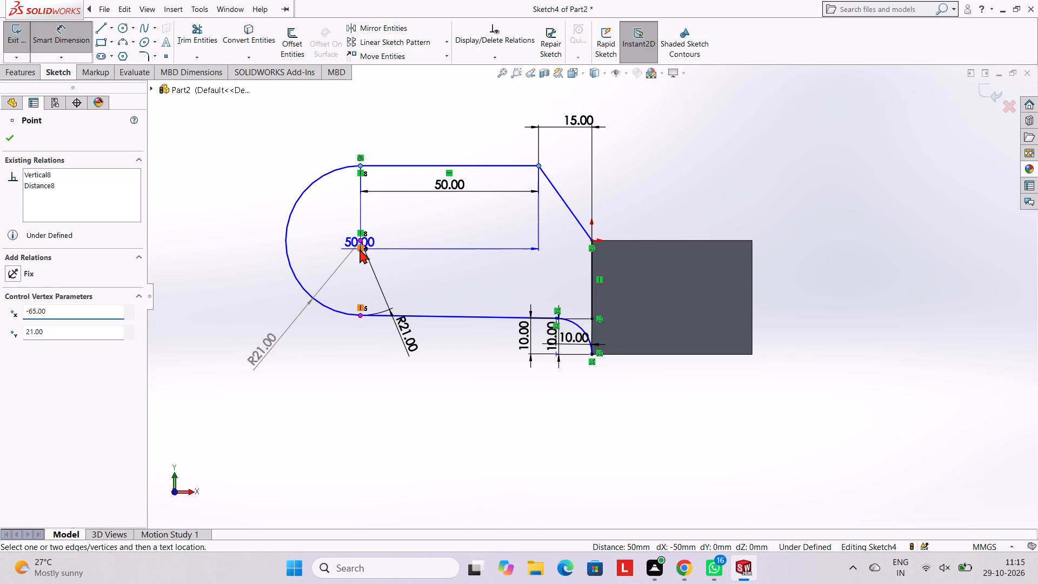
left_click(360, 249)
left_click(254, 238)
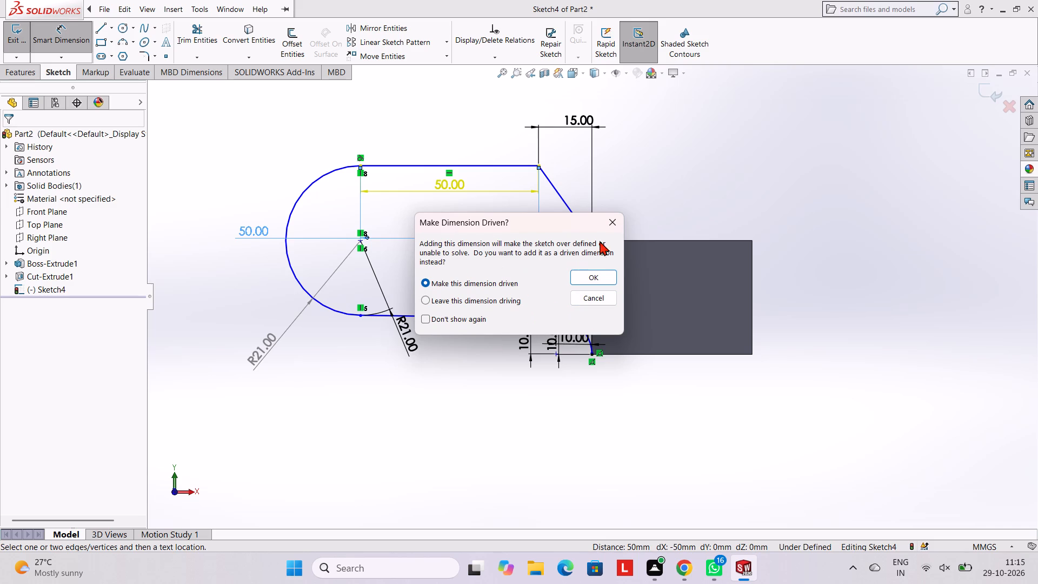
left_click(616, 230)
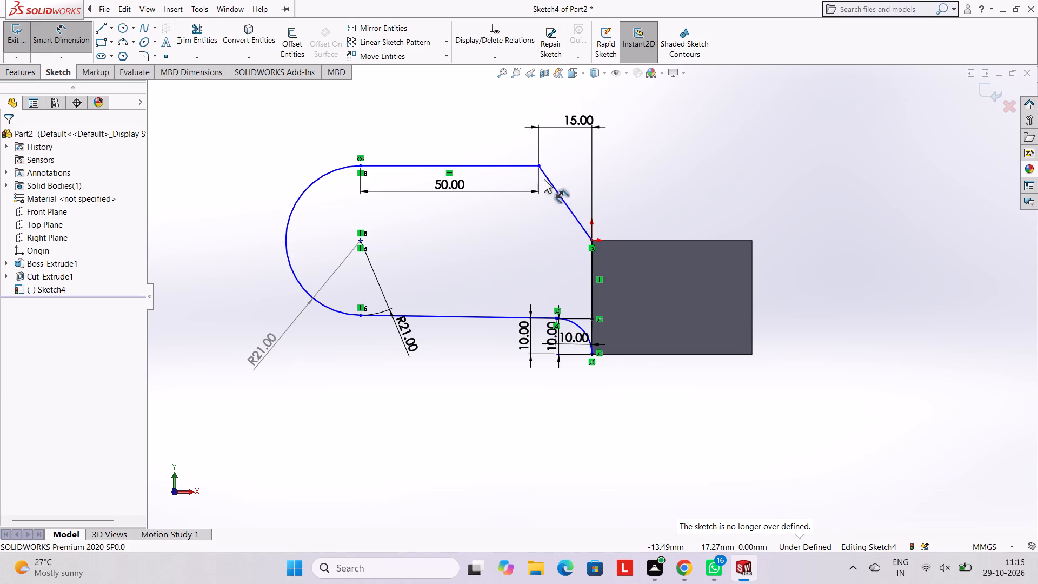
Dimension the vertical distance between the top line's right end and the quarter arc's upper end, keeping the proposed value.
left_click(538, 168)
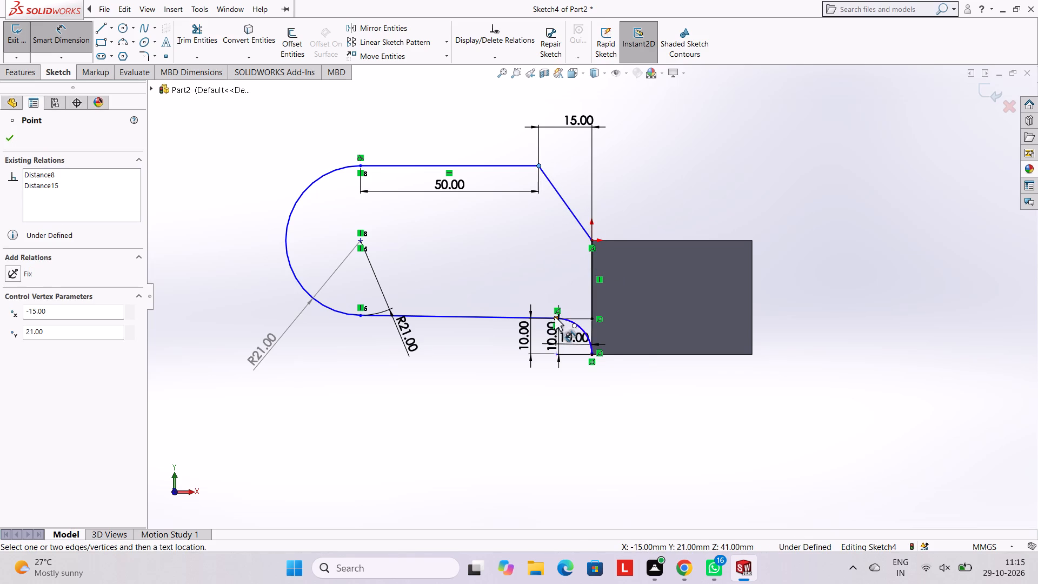
left_click(555, 317)
left_click(655, 238)
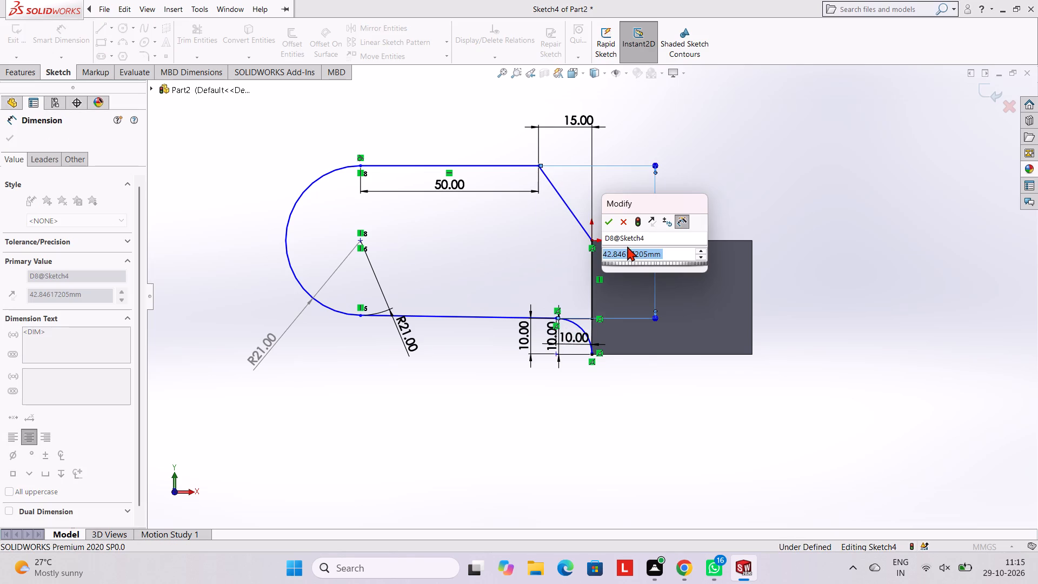
left_click(628, 266)
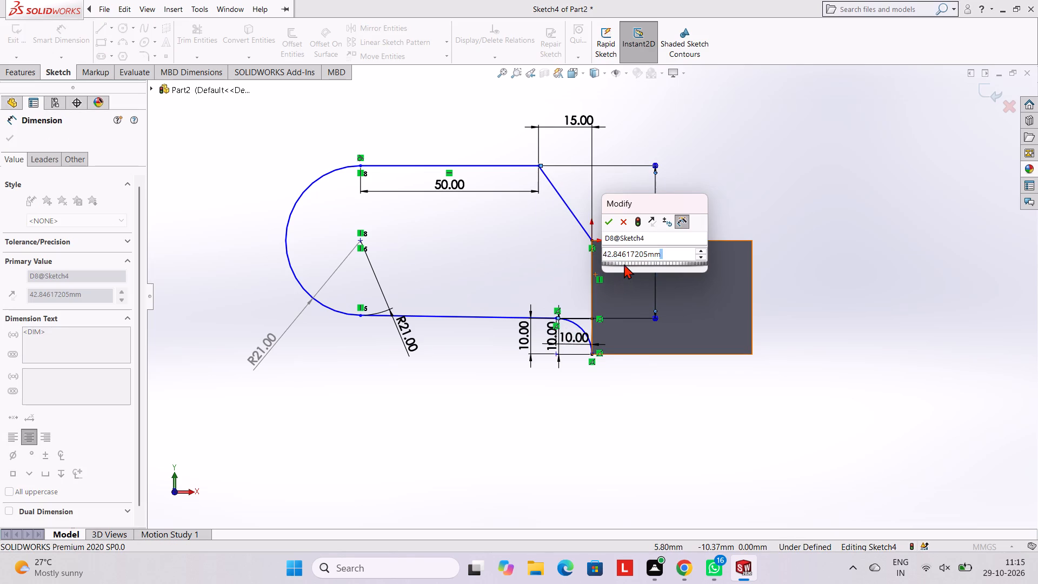
left_click(609, 225)
left_click(651, 132)
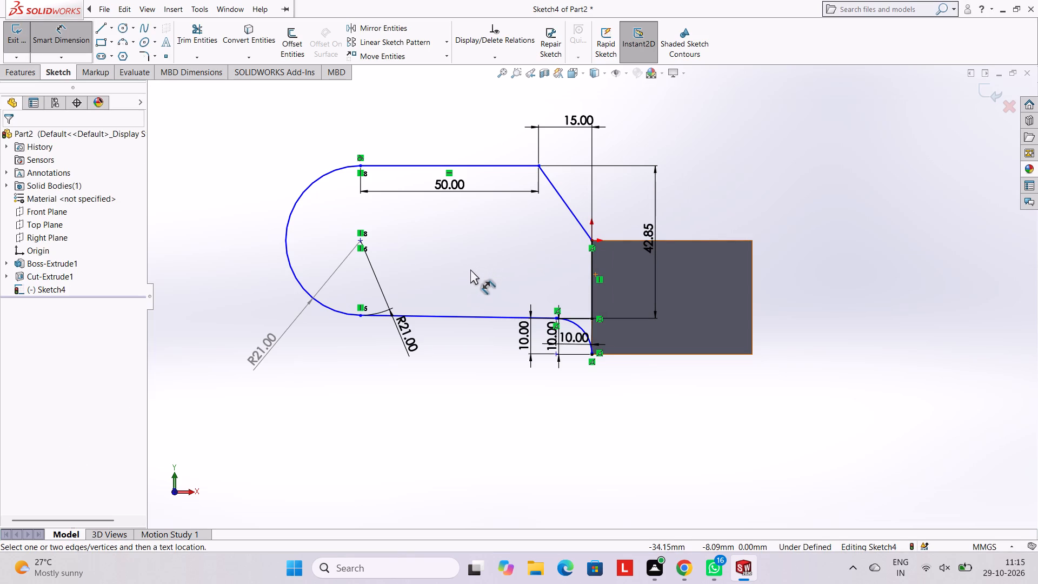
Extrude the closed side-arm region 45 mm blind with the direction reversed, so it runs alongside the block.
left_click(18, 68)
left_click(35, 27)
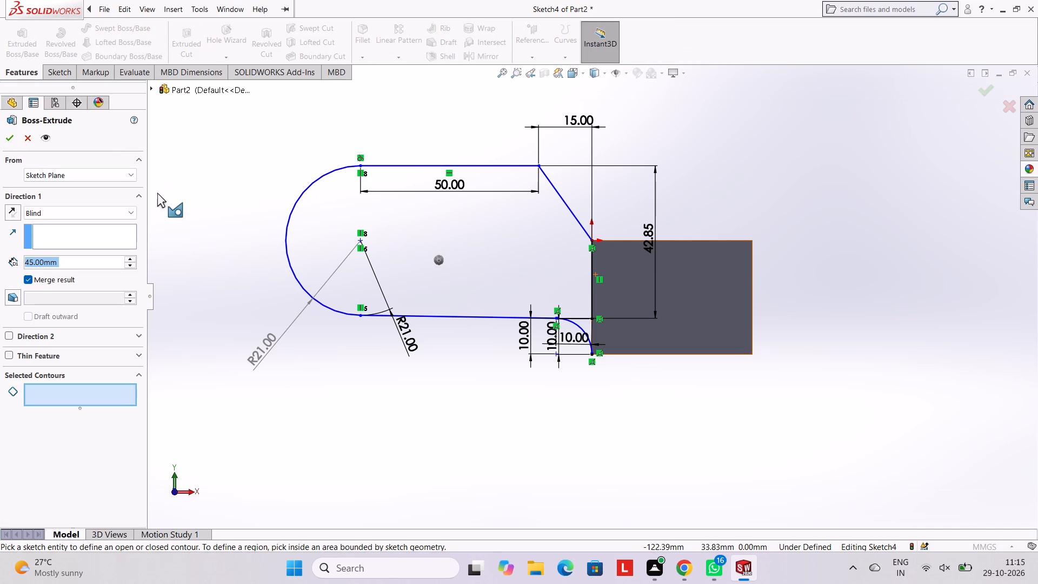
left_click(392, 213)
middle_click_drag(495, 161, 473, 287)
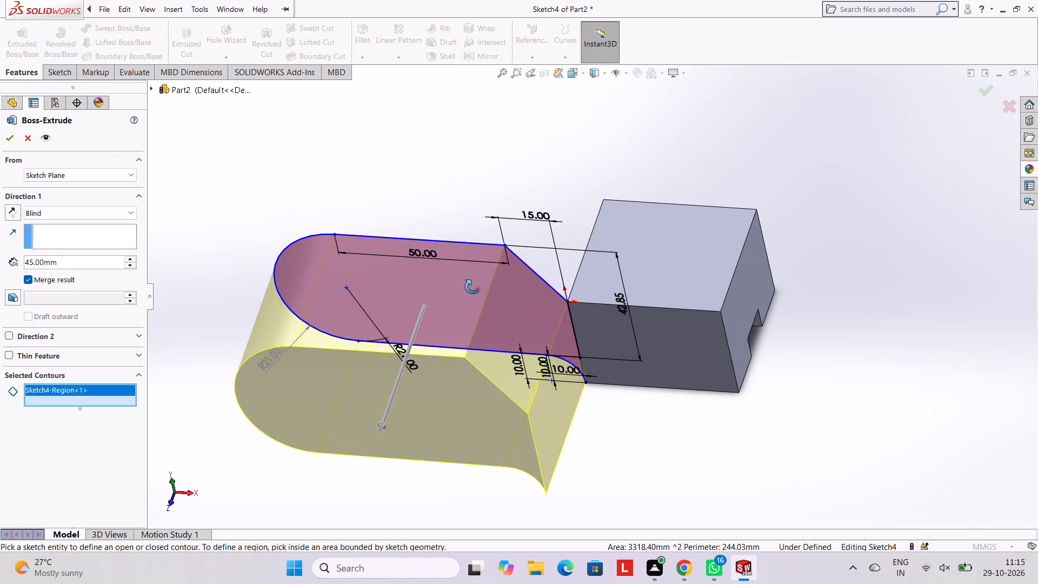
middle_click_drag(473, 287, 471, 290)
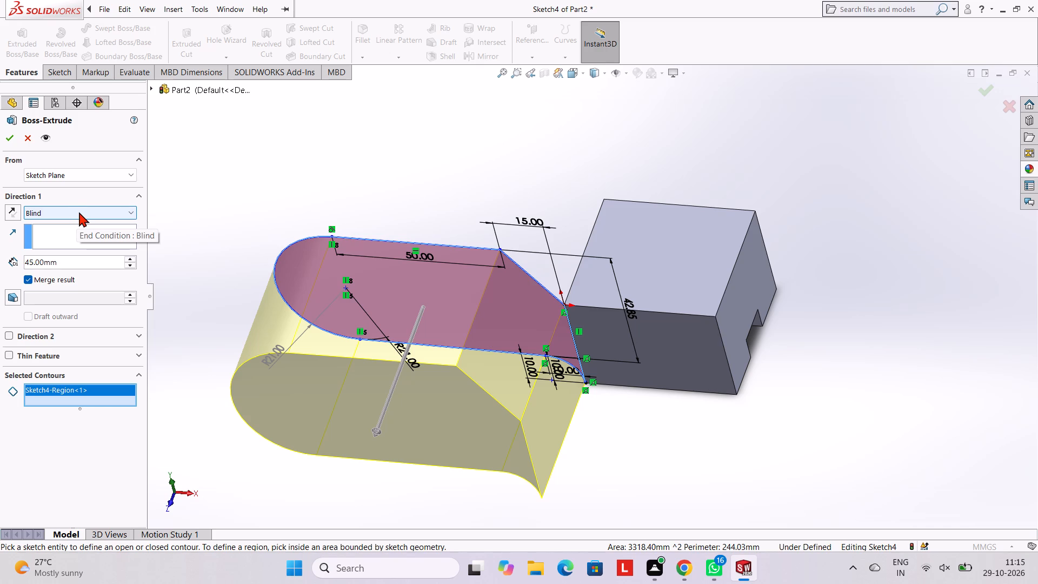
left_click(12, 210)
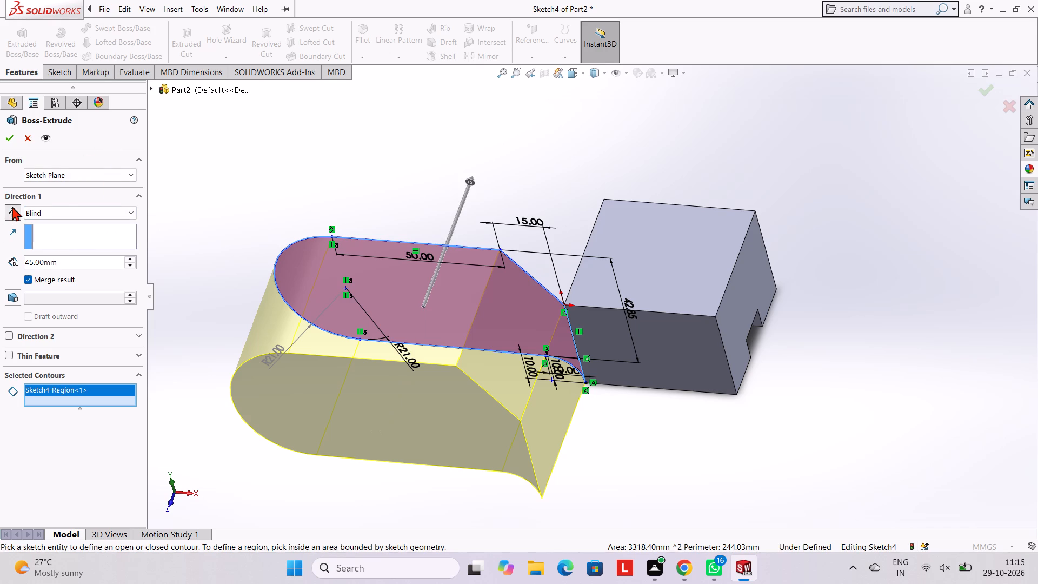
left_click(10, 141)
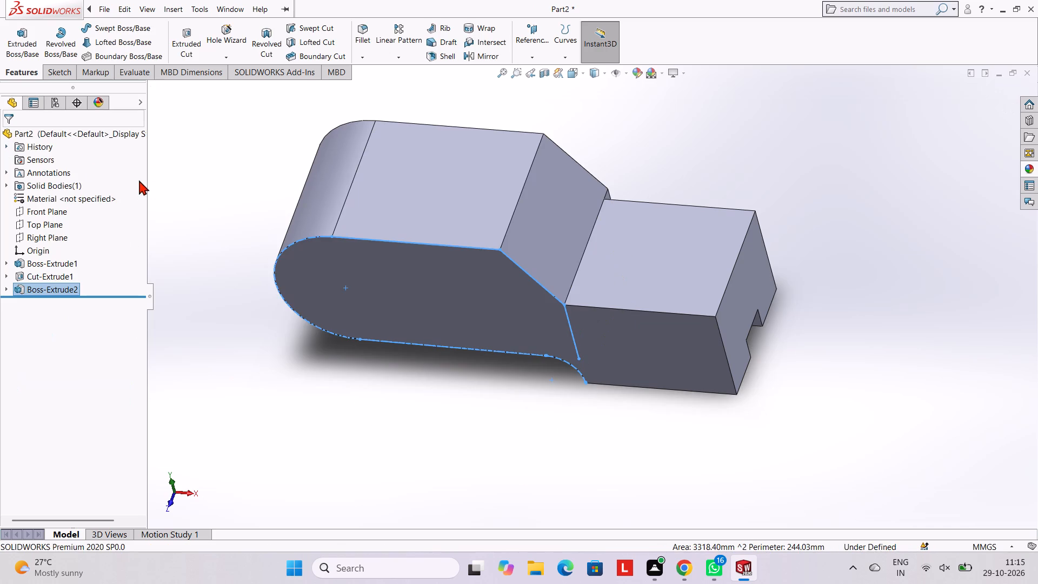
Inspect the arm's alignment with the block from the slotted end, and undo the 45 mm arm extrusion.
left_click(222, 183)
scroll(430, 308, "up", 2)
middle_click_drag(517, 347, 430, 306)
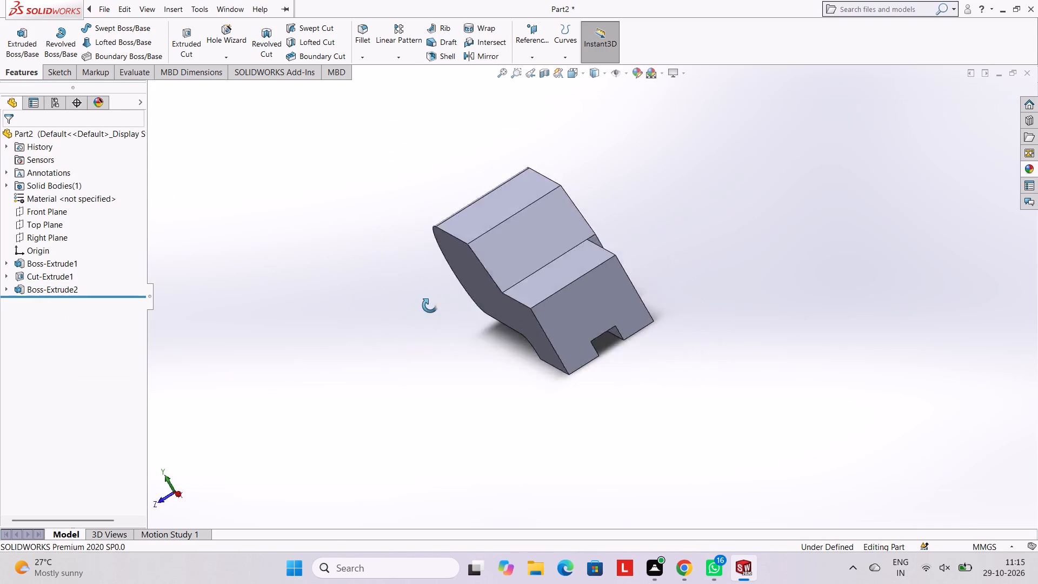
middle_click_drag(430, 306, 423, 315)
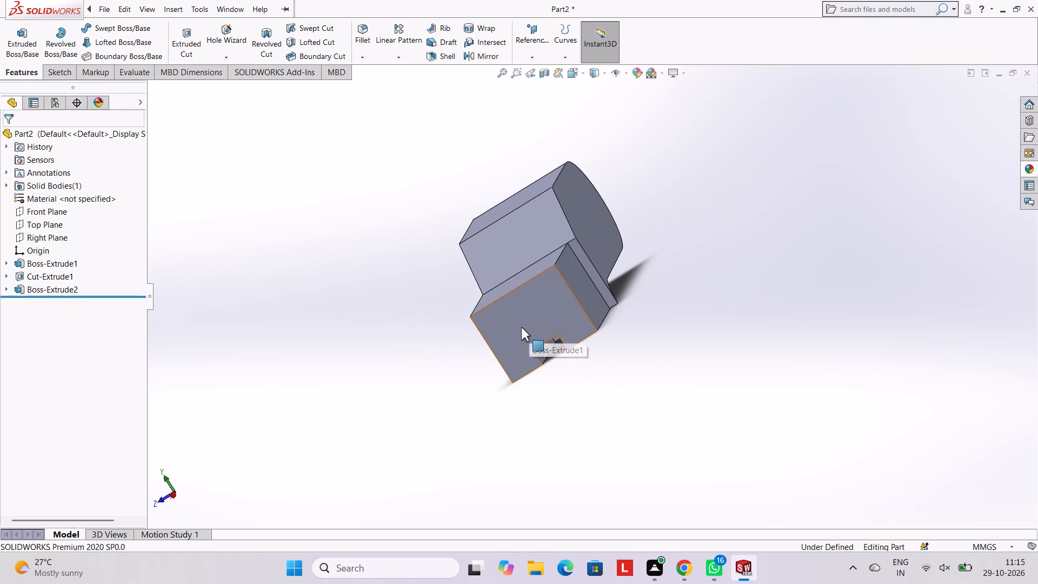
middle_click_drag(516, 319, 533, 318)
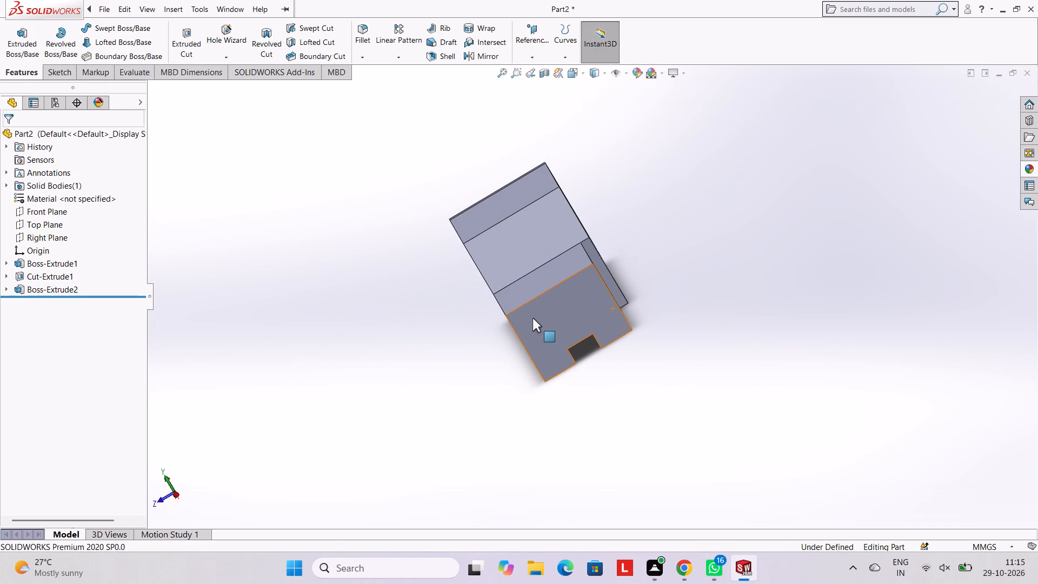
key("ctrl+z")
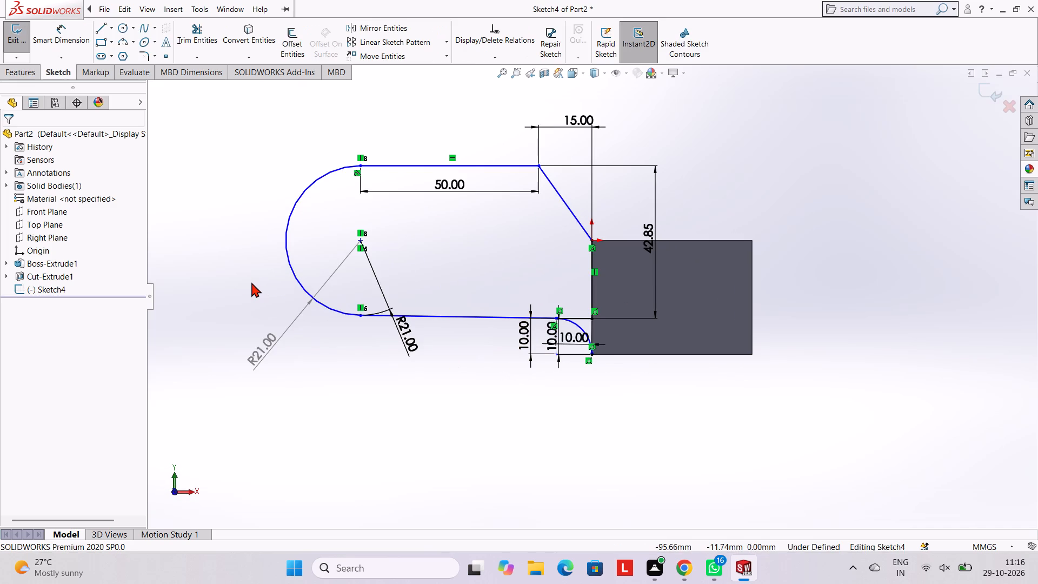
Extrude the closed side-arm region 41 mm blind with the direction reversed, merging it alongside the block.
left_click(29, 78)
left_click(15, 51)
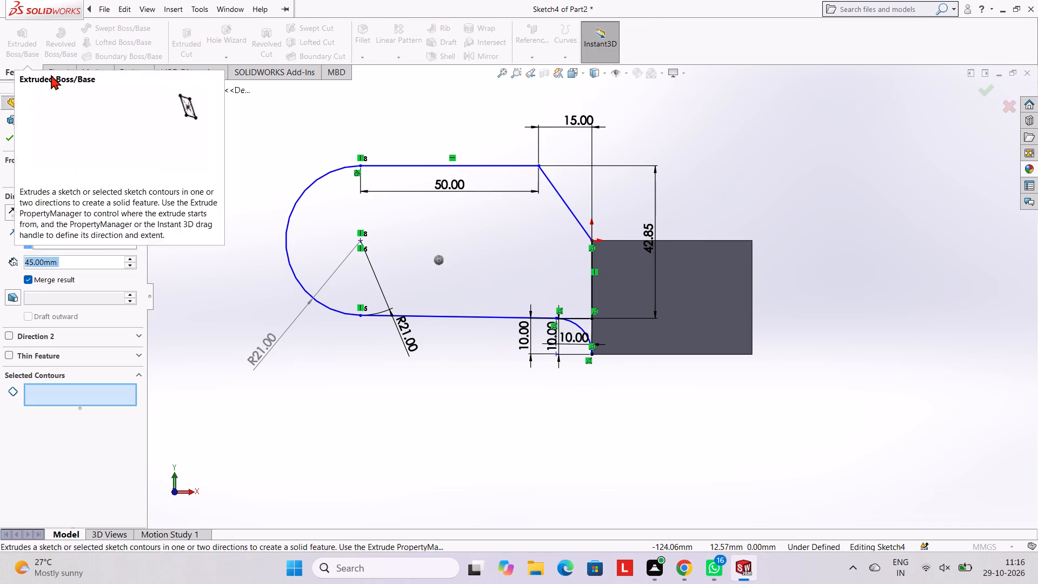
left_click(373, 215)
middle_click_drag(341, 154, 368, 270)
scroll(368, 269, "down", 1)
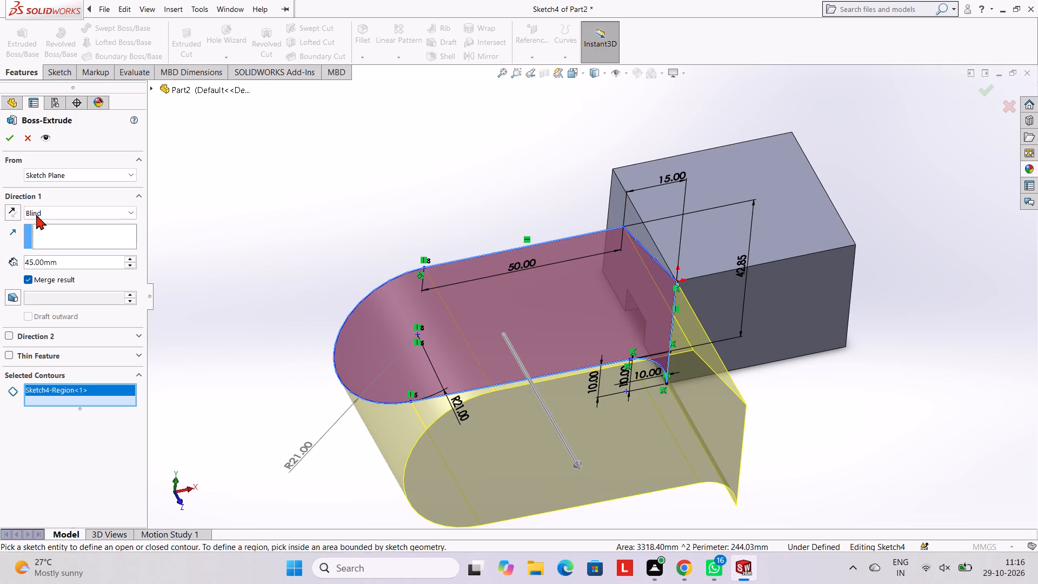
left_click(85, 267)
key("BackSpace")
key("BackSpace")
key("BackSpace")
key("BackSpace")
key("BackSpace")
key("BackSpace")
key("BackSpace")
key("BackSpace")
key("BackSpace")
key("BackSpace")
key("BackSpace")
key("BackSpace")
key("BackSpace")
key("BackSpace")
key("BackSpace")
key("BackSpace")
type("41")
key("Return")
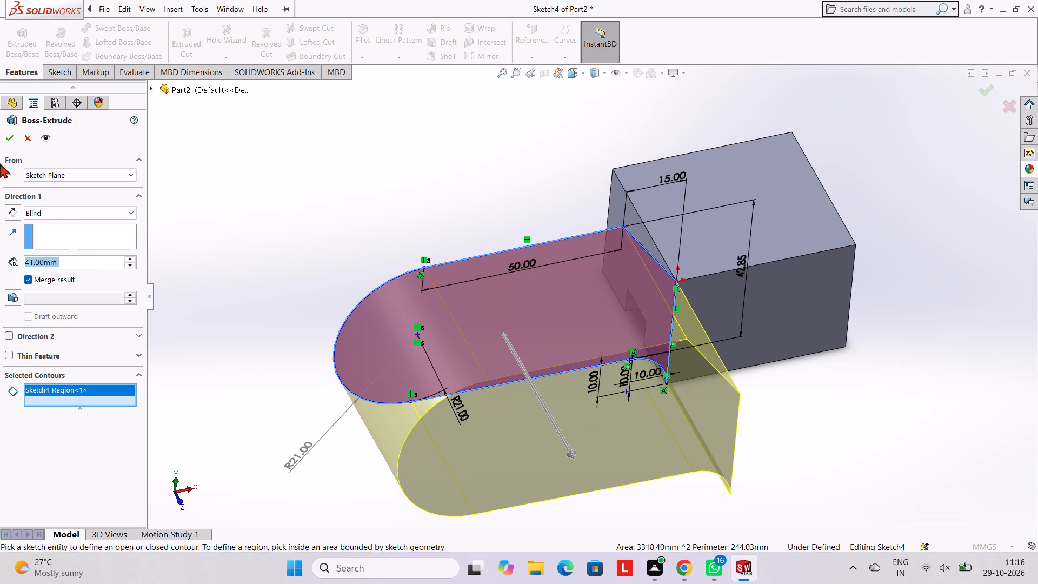
left_click(15, 220)
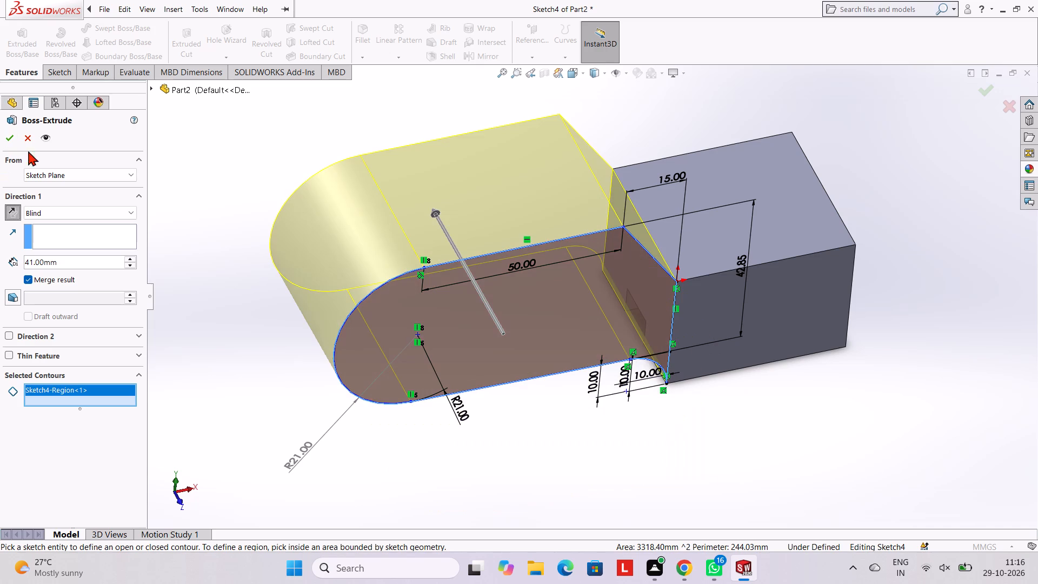
scroll(277, 217, "up", 1)
middle_click_drag(267, 203, 289, 337)
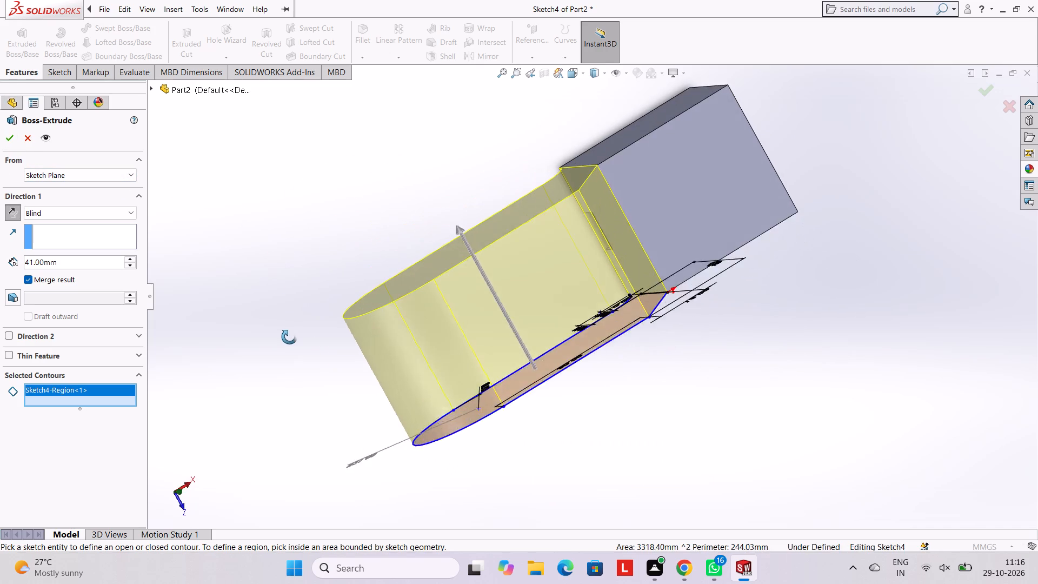
middle_click_drag(289, 337, 267, 329)
scroll(289, 337, "down", 1)
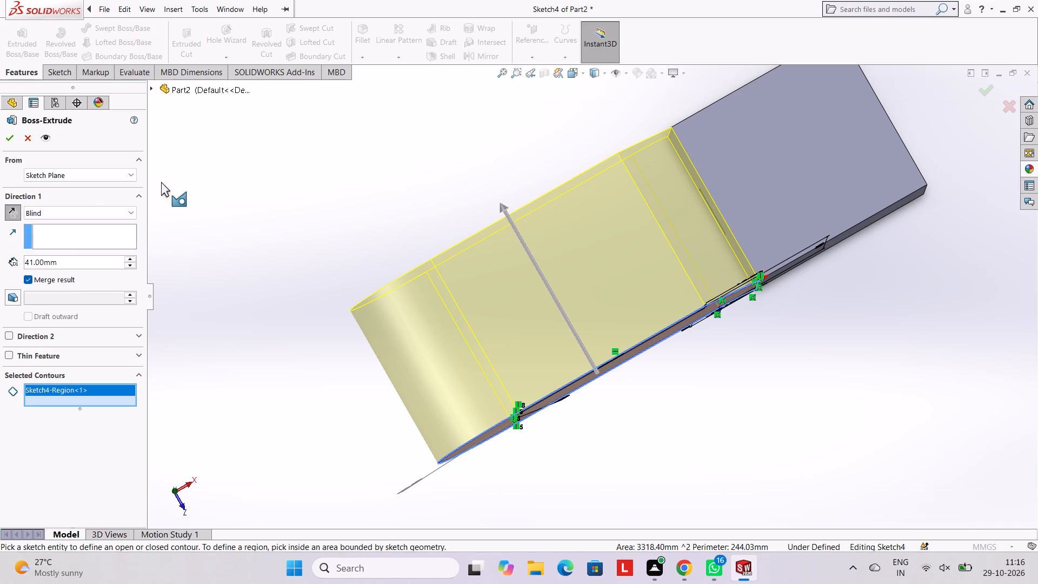
left_click(11, 135)
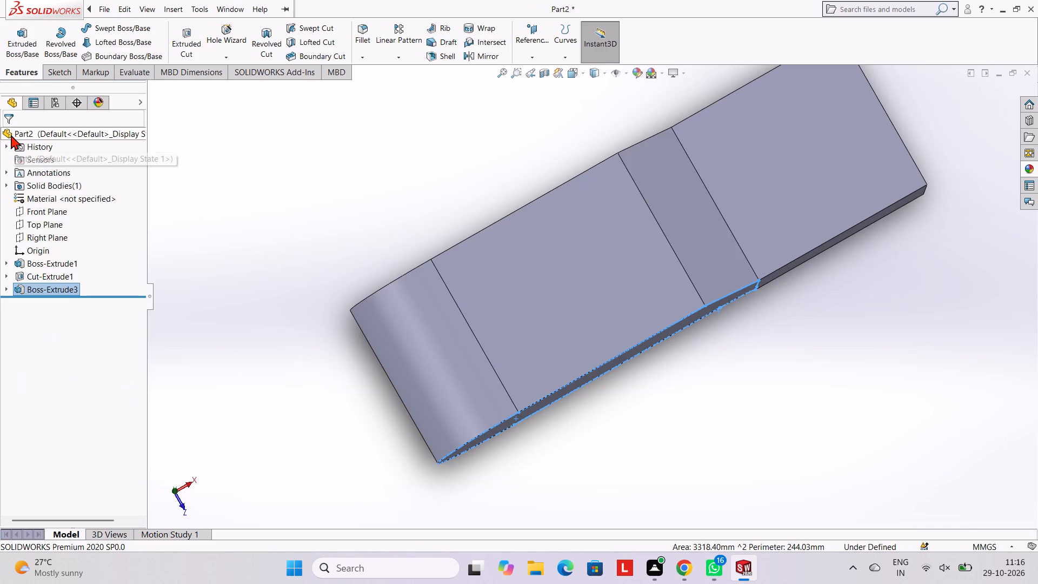
Examine the extruded side arm and its junction with the slotted block from several angles.
left_click_drag(237, 205, 243, 204)
scroll(523, 288, "up", 4)
middle_click_drag(634, 320, 600, 161)
middle_click_drag(675, 266, 656, 207)
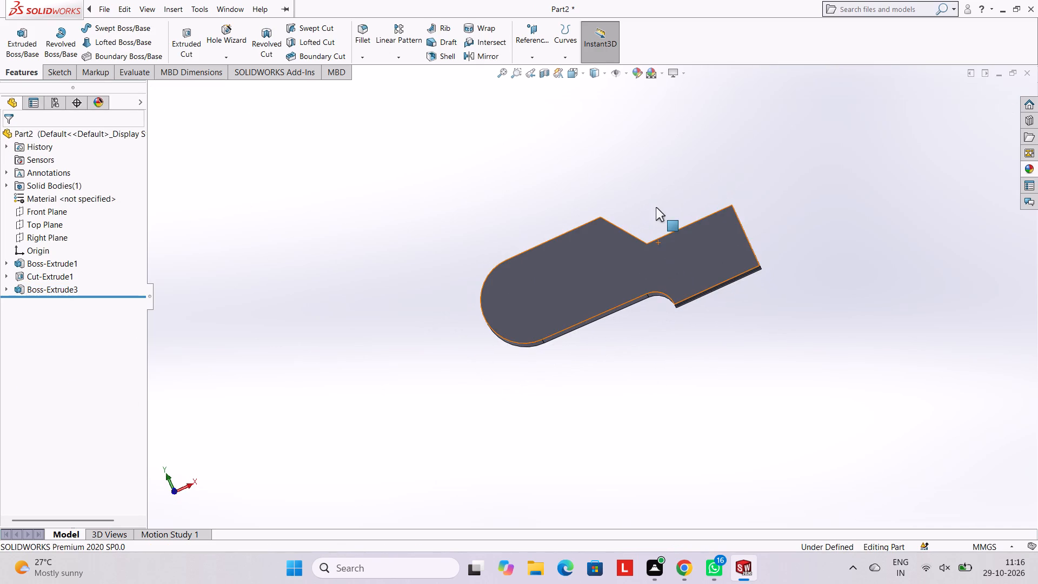
scroll(760, 237, "down", 4)
middle_click_drag(623, 251, 580, 288)
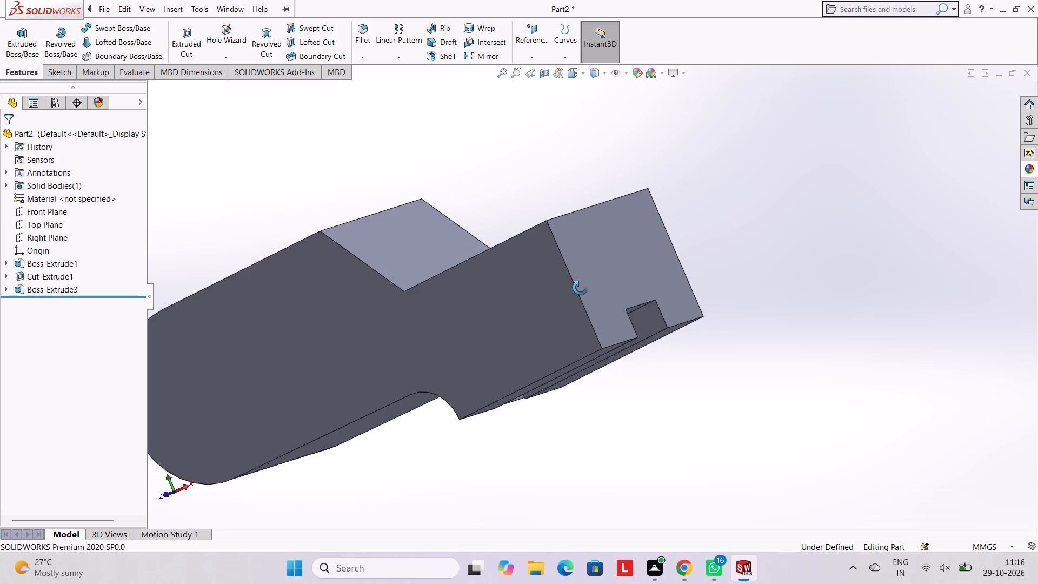
middle_click_drag(580, 288, 608, 309)
middle_click_drag(512, 316, 522, 321)
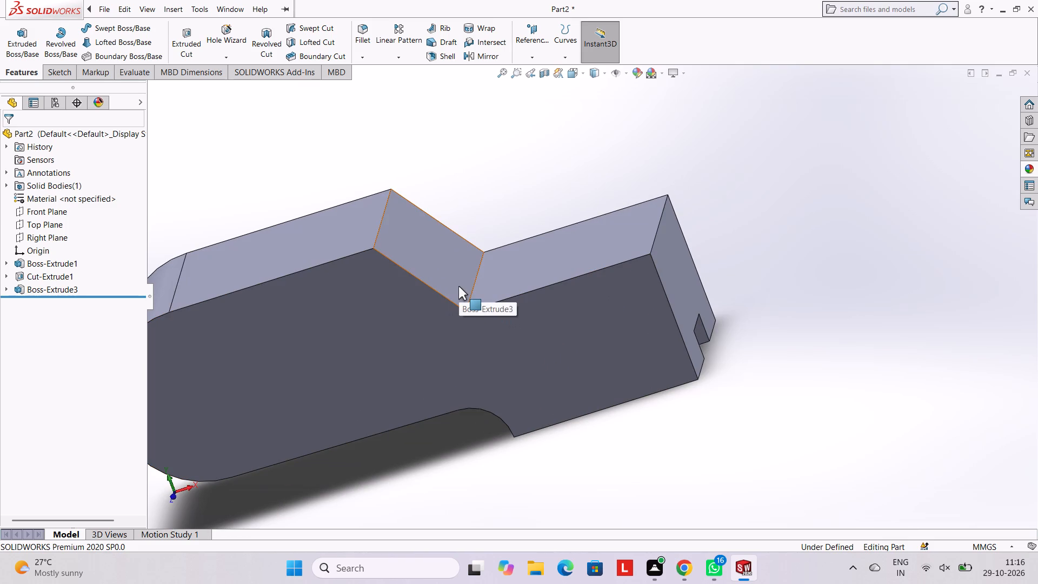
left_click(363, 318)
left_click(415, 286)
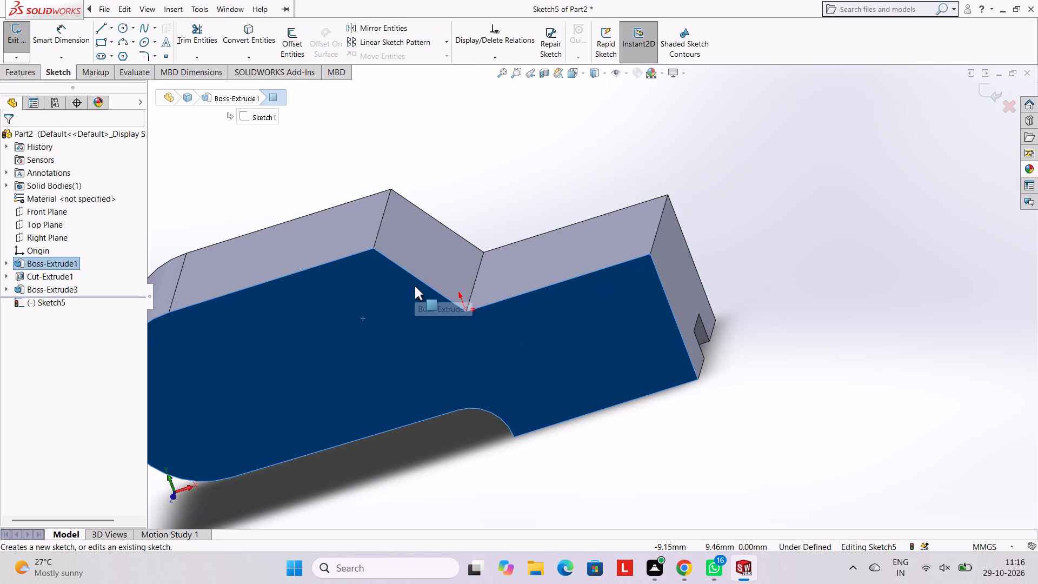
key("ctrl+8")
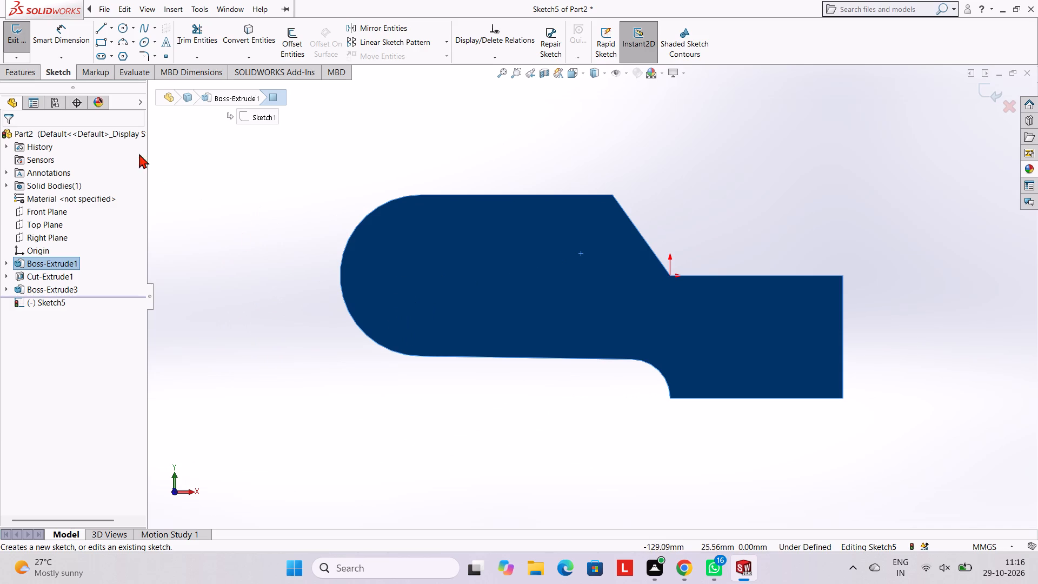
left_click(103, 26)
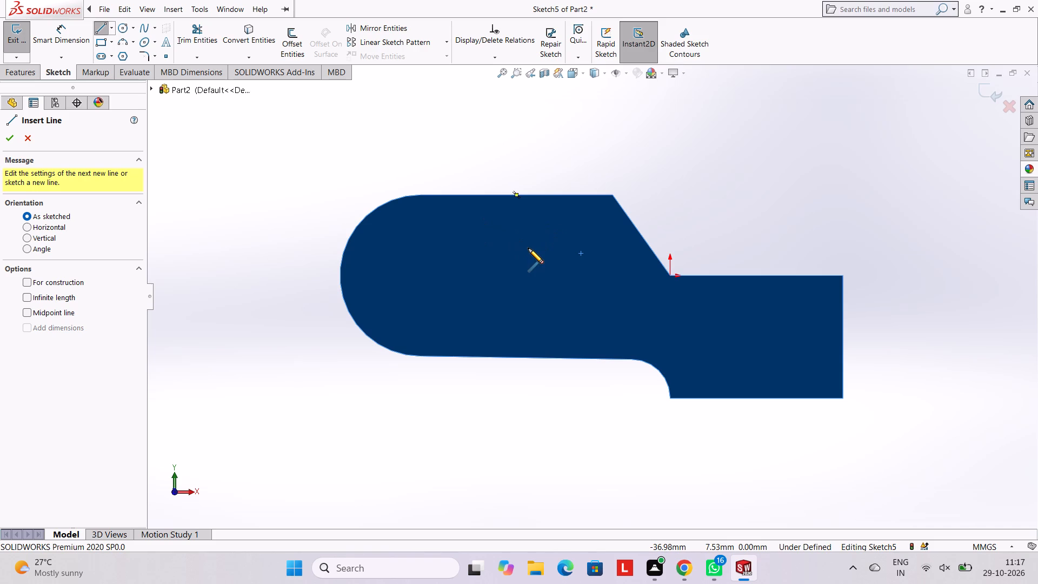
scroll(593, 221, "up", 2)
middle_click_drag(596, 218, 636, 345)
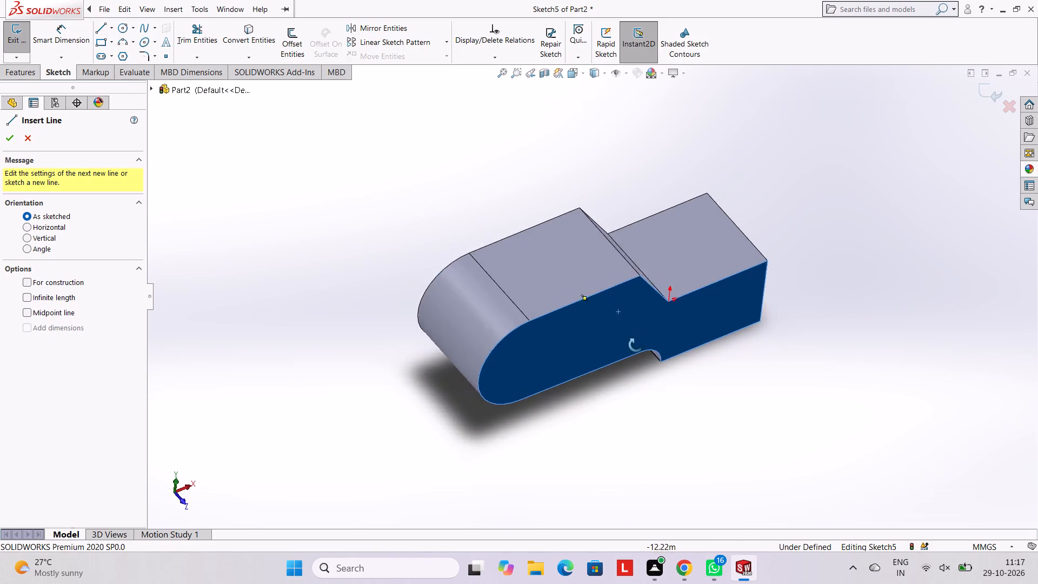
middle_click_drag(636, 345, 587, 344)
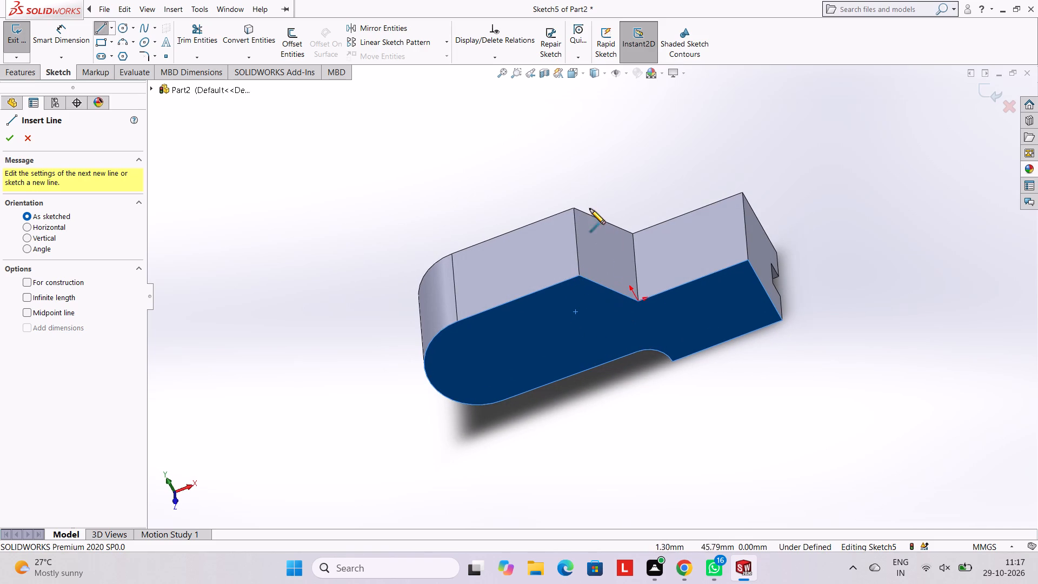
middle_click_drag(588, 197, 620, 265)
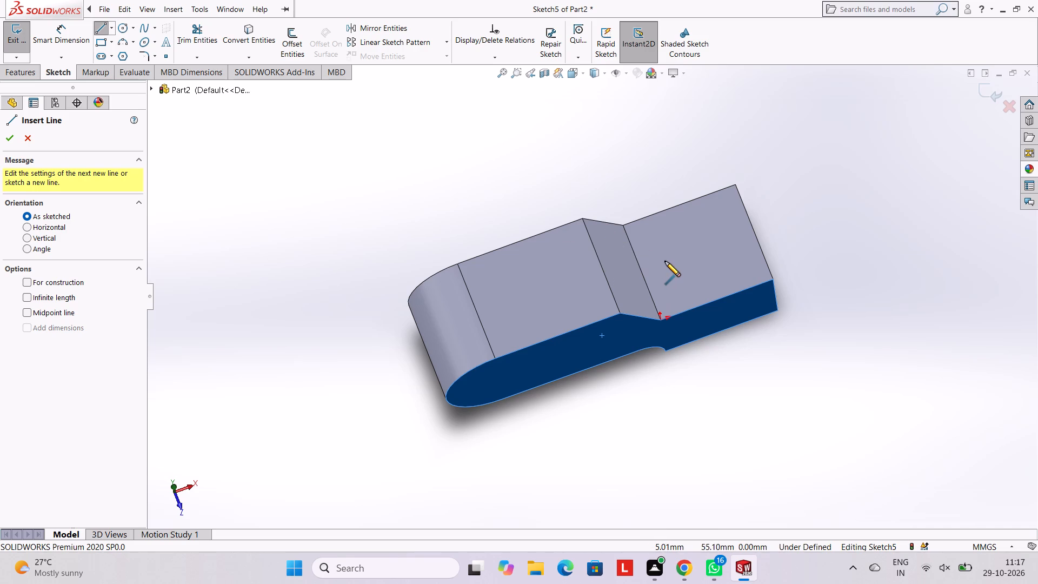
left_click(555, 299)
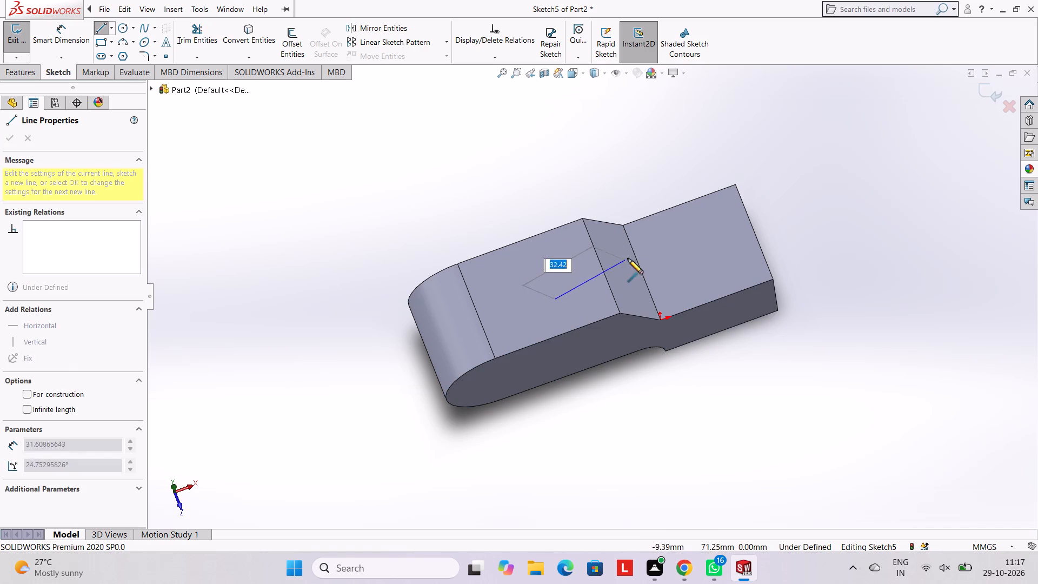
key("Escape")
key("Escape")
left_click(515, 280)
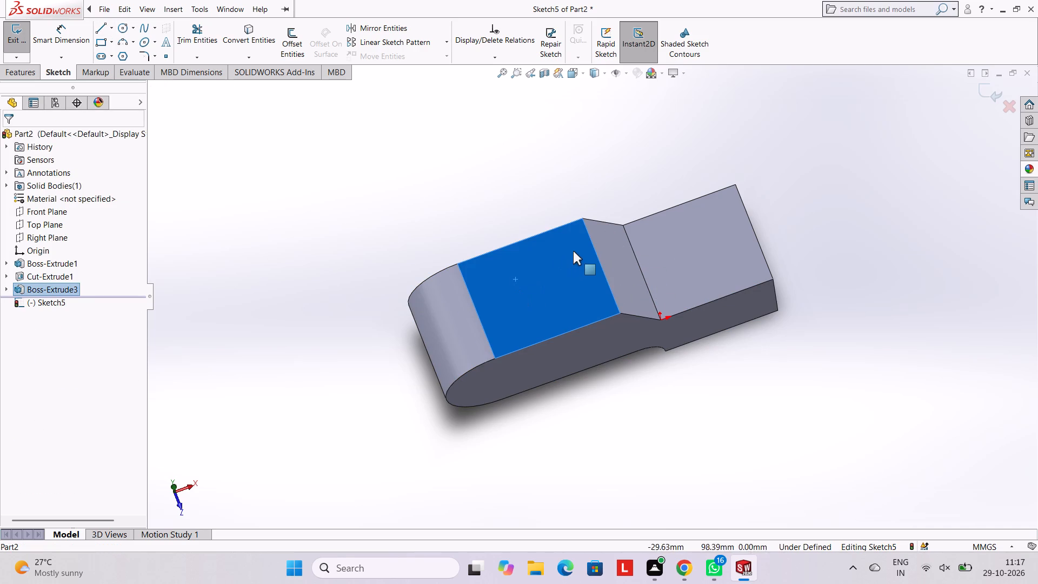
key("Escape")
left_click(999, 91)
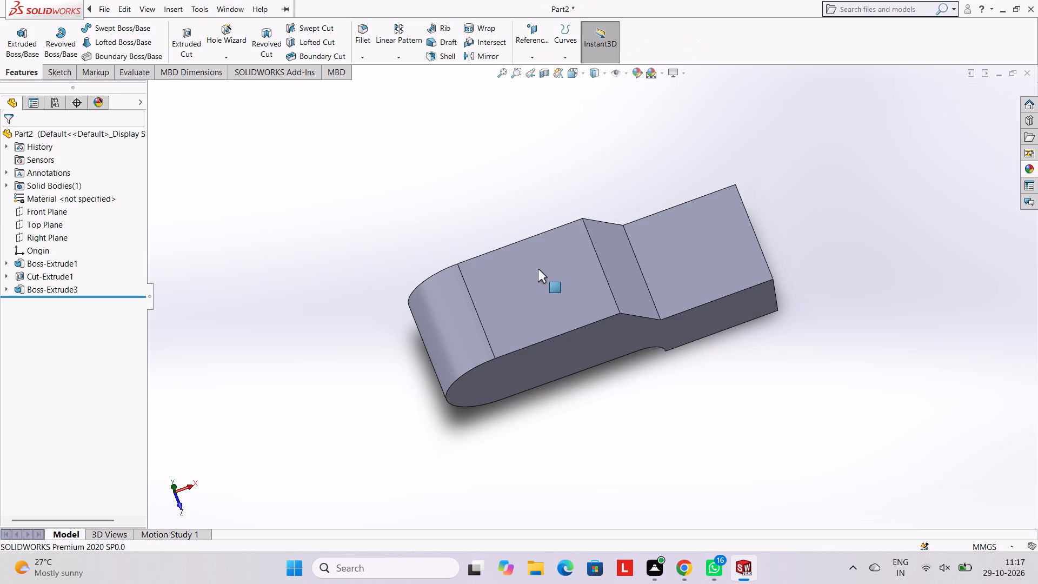
Start a sketch on the side arm's flat top face and draw a 6 mm radius circle at the face's centre.
left_click(537, 269)
left_click(589, 240)
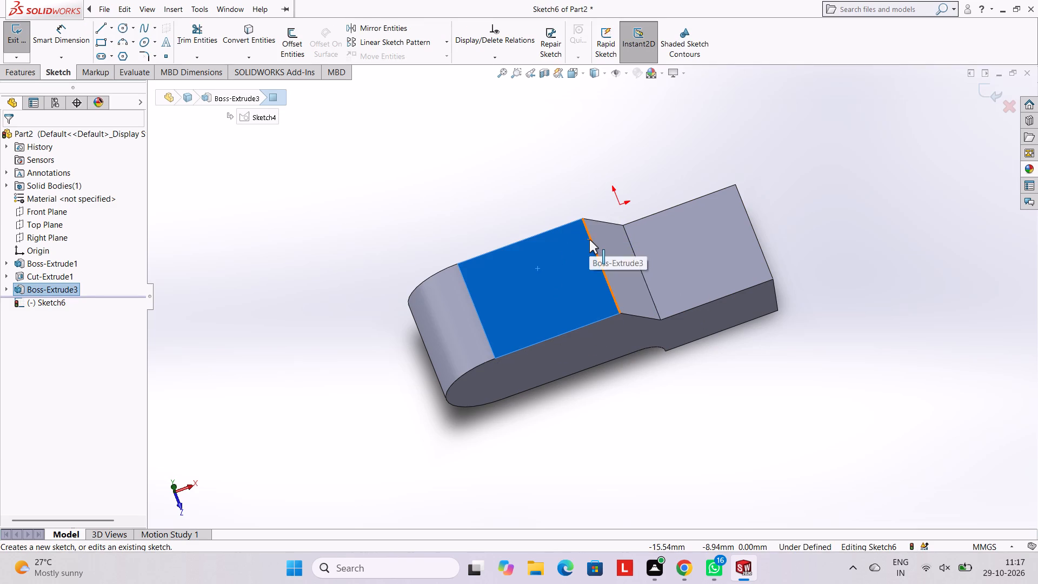
key("ctrl+8")
scroll(650, 273, "down", 1)
scroll(650, 273, "up", 3)
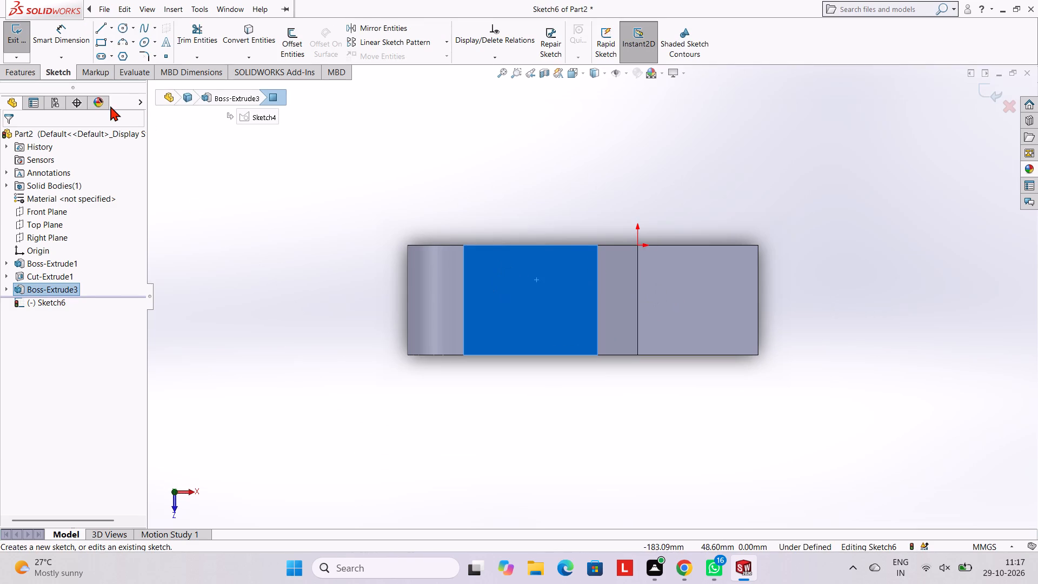
left_click(123, 25)
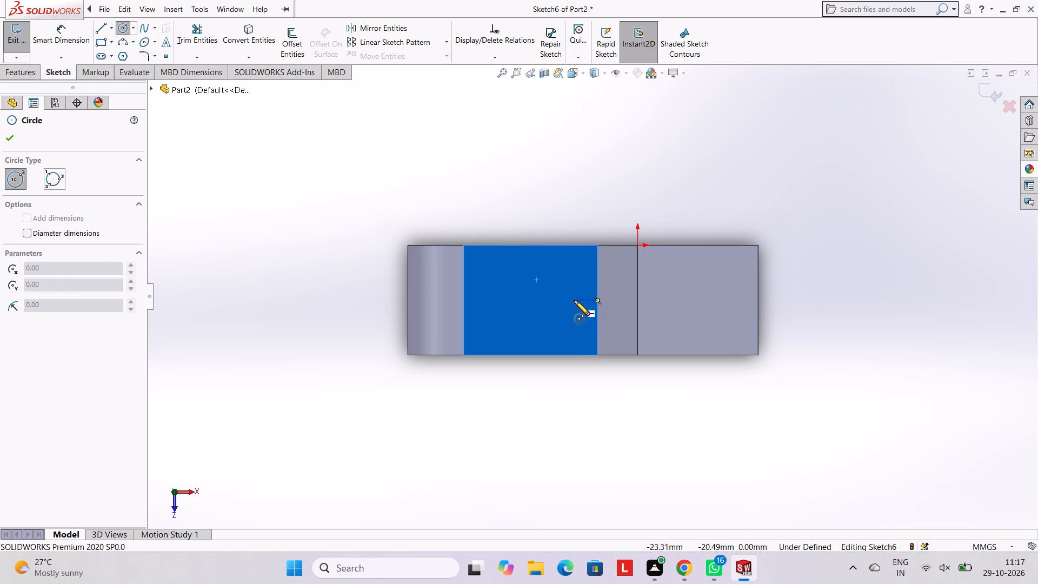
left_click(529, 302)
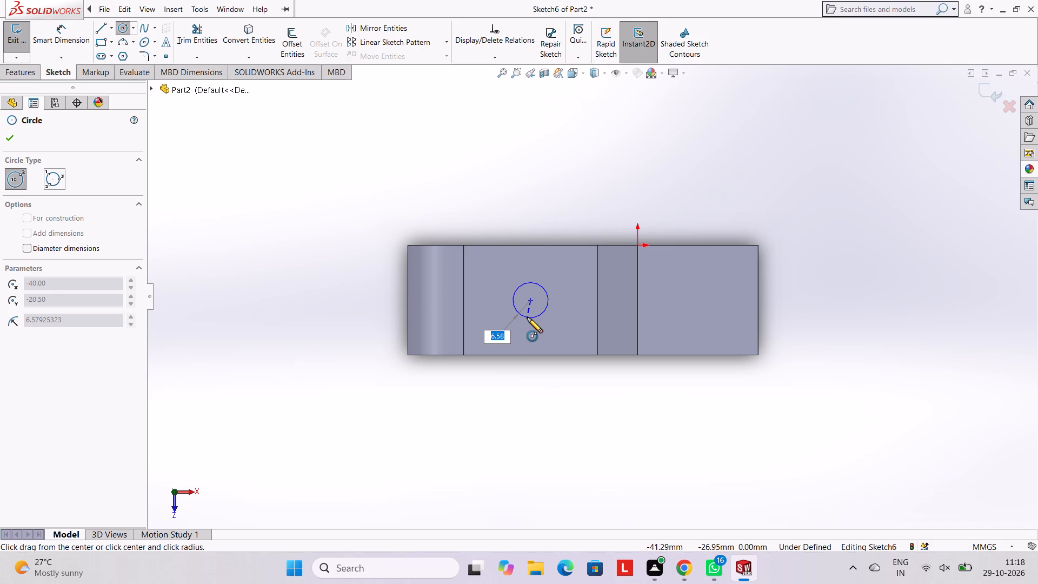
key("1")
key("BackSpace")
key("6")
key("Return")
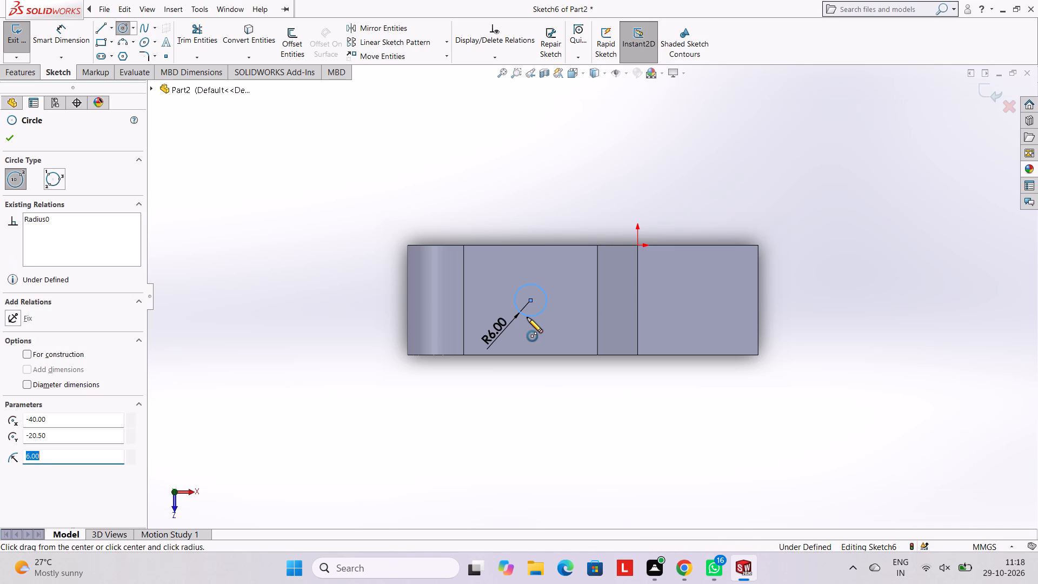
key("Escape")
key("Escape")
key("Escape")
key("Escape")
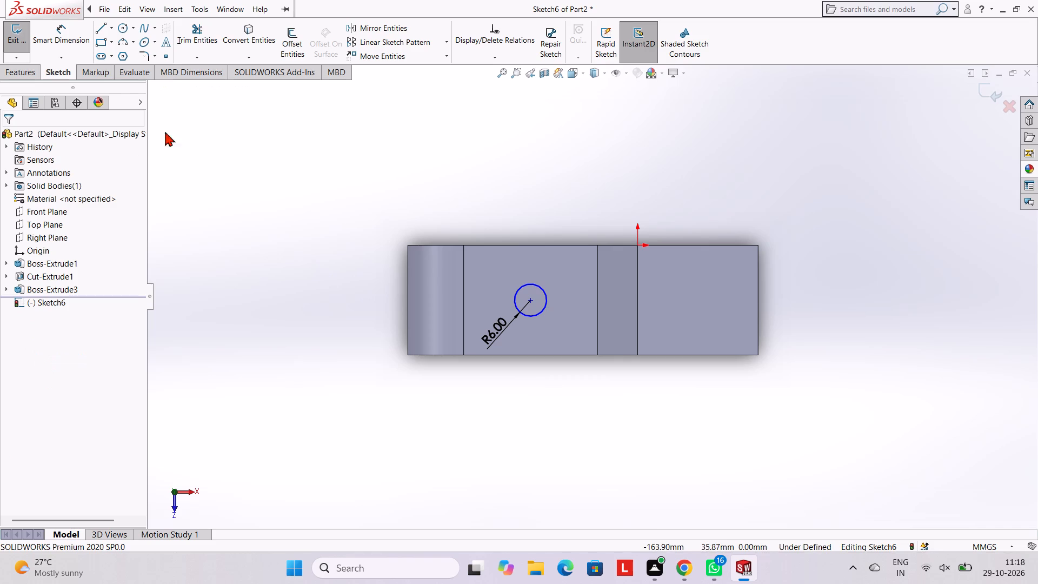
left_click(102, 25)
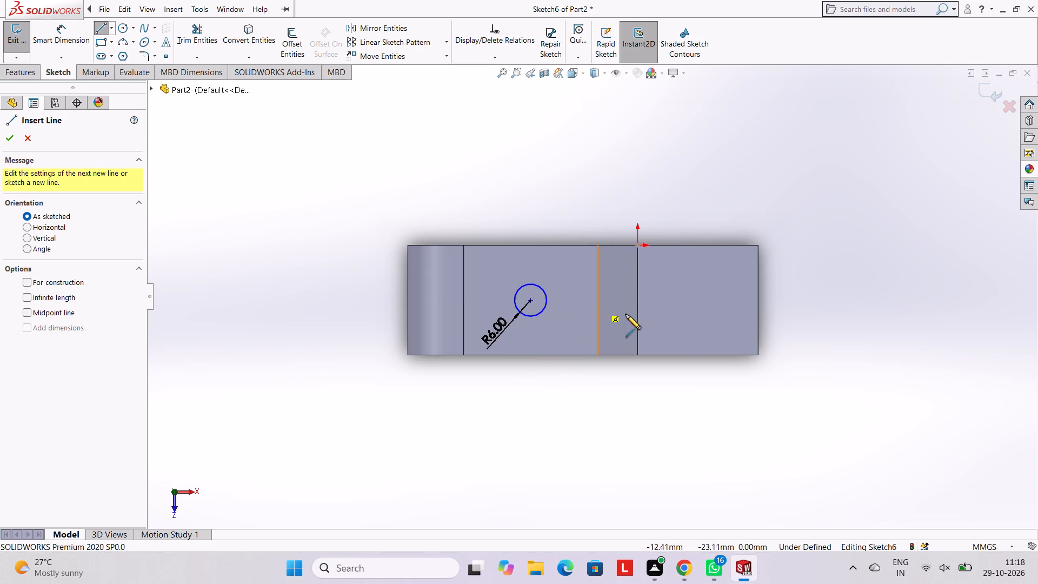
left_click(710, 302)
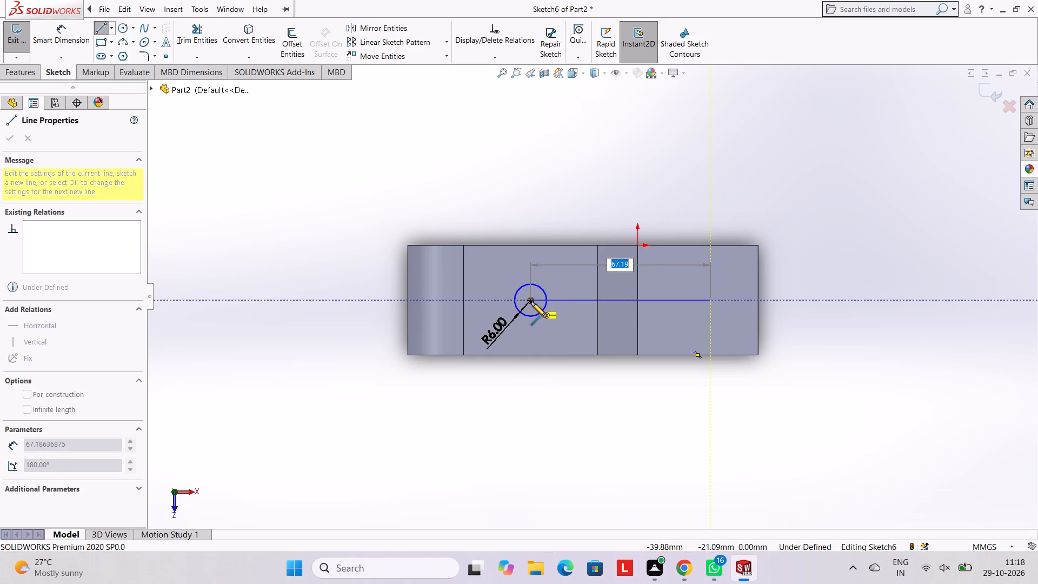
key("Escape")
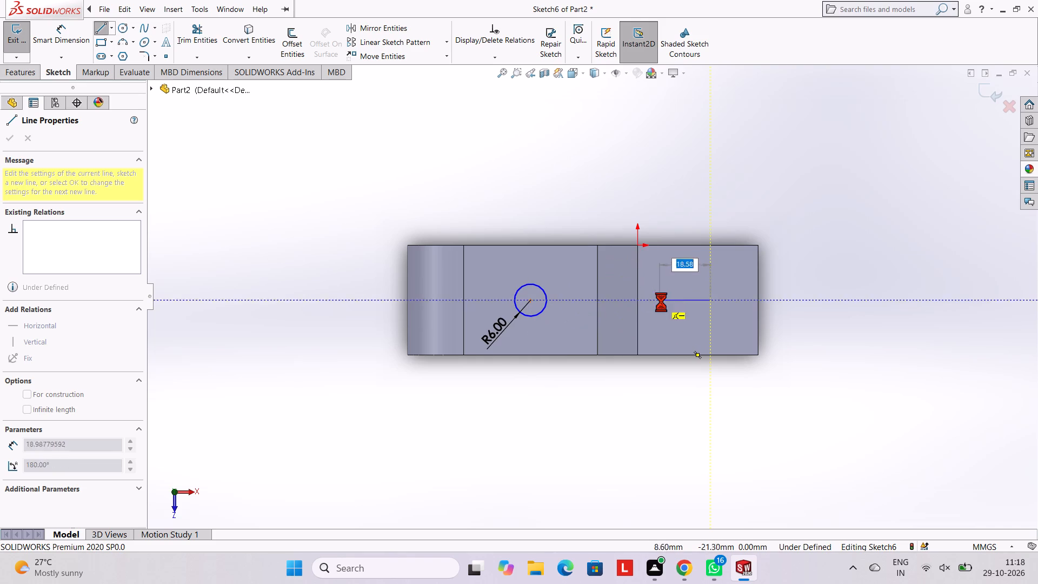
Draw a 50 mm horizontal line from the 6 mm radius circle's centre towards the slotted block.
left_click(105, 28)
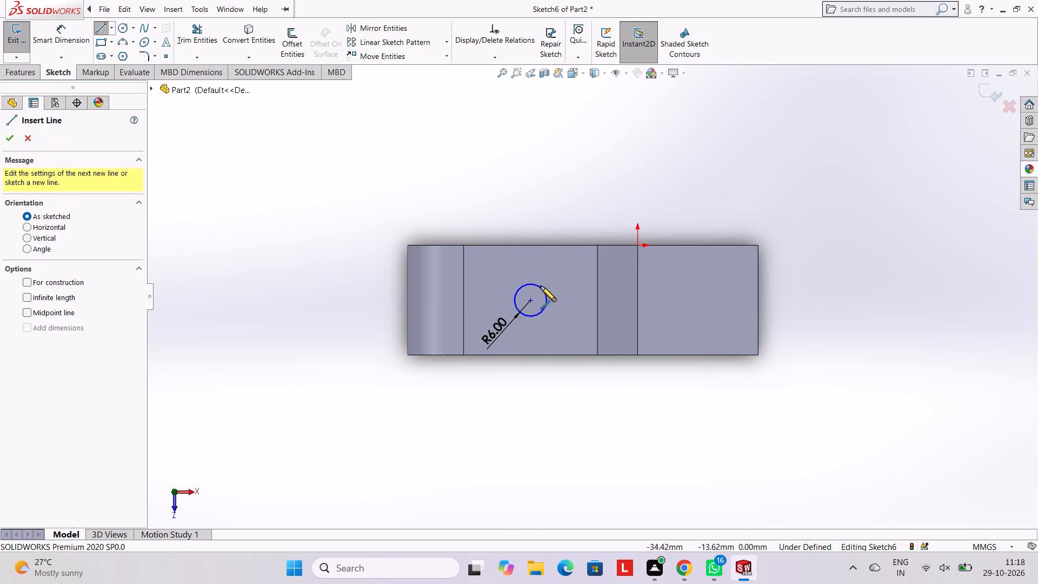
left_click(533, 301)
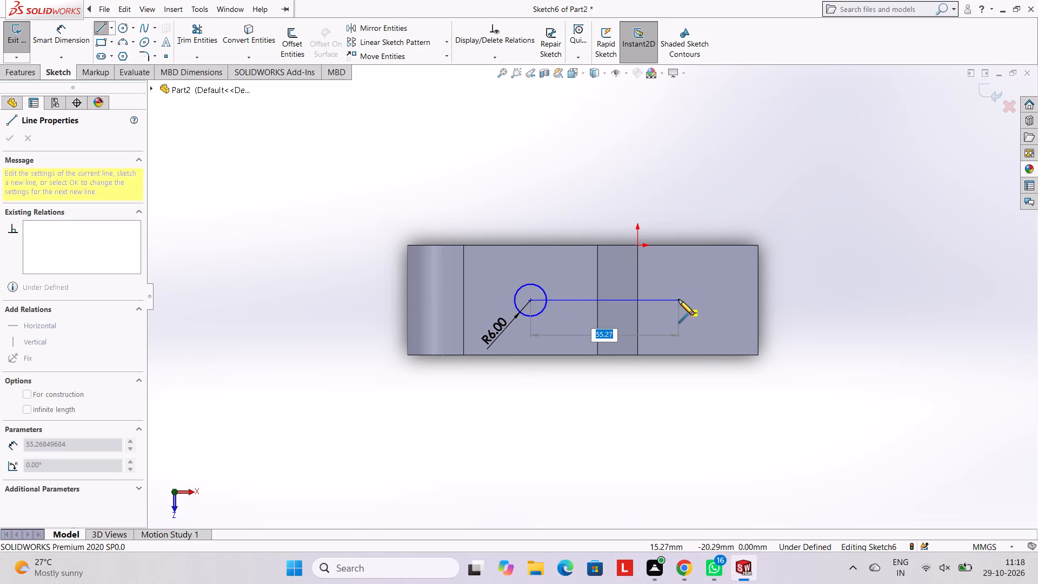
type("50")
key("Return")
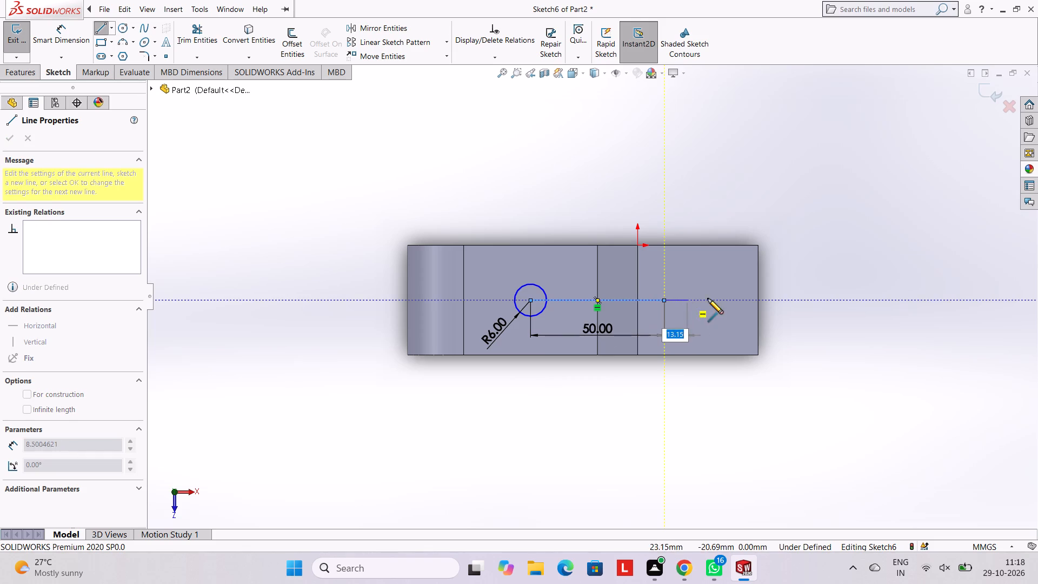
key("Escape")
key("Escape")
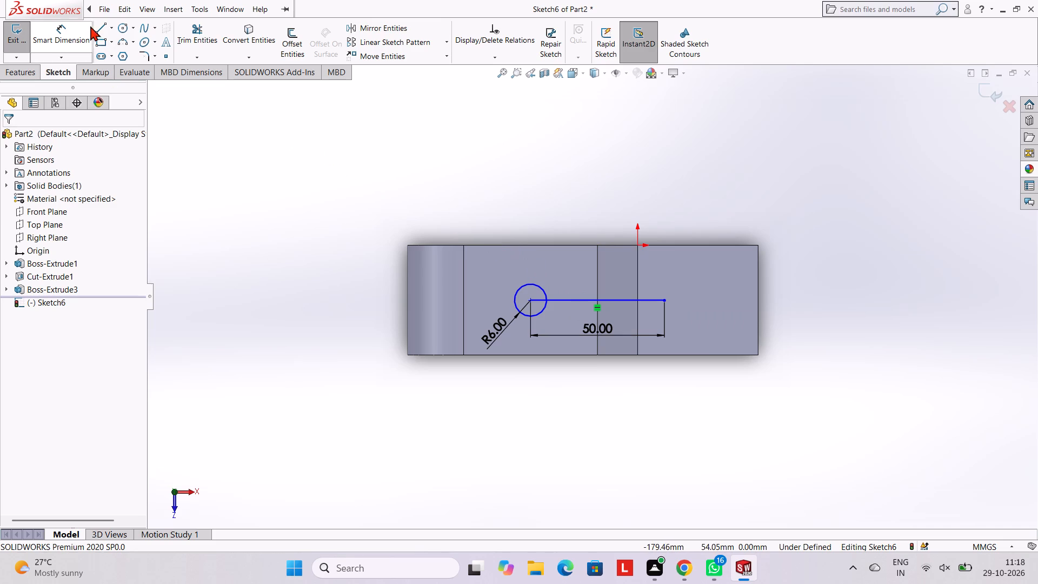
Draw a 42 mm line along the part's front edge, starting at the corner of the arm's rounded end.
left_click(104, 25)
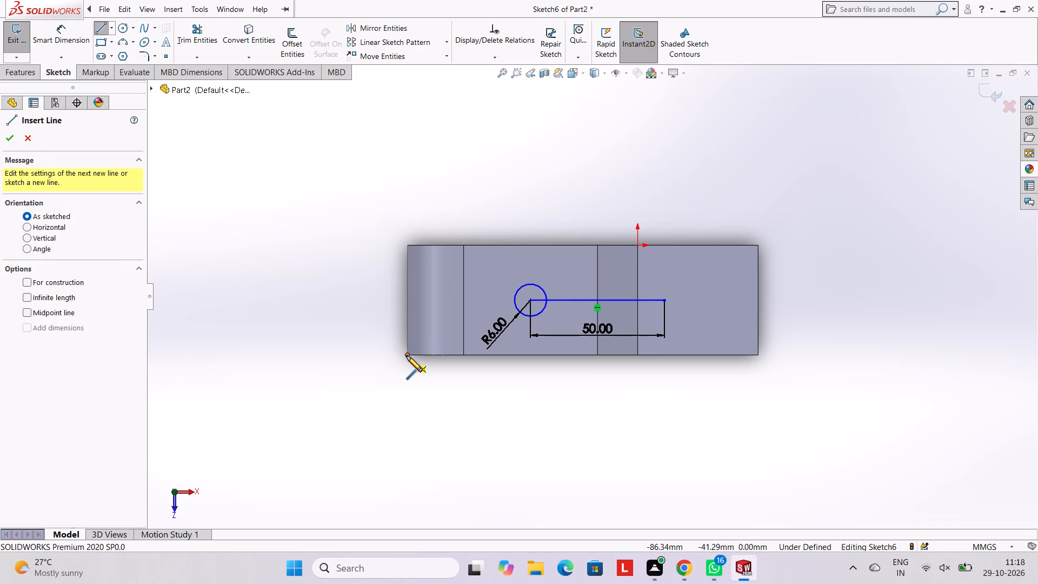
left_click(407, 356)
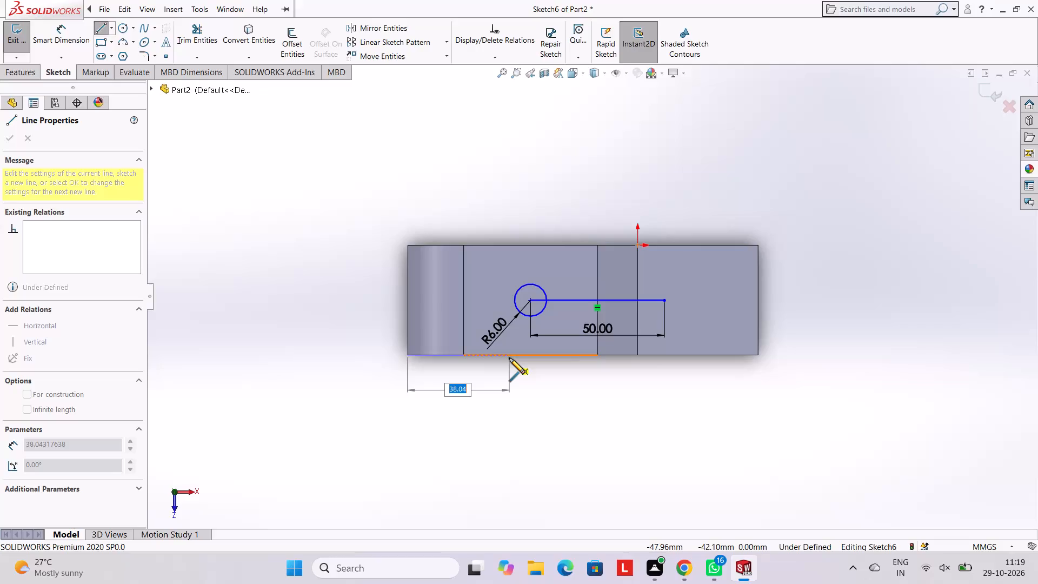
type("42")
key("Return")
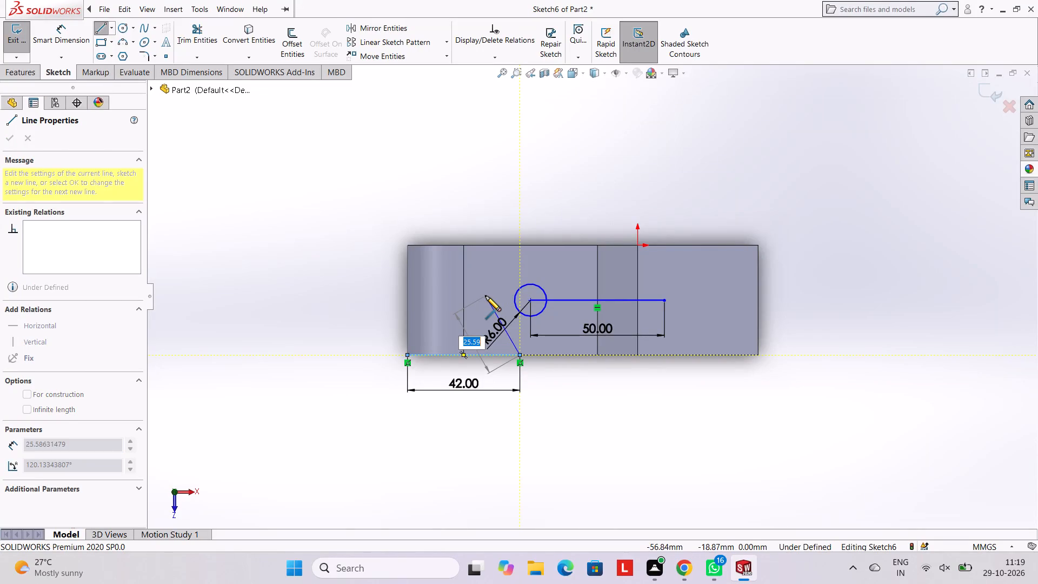
key("Escape")
left_click(75, 31)
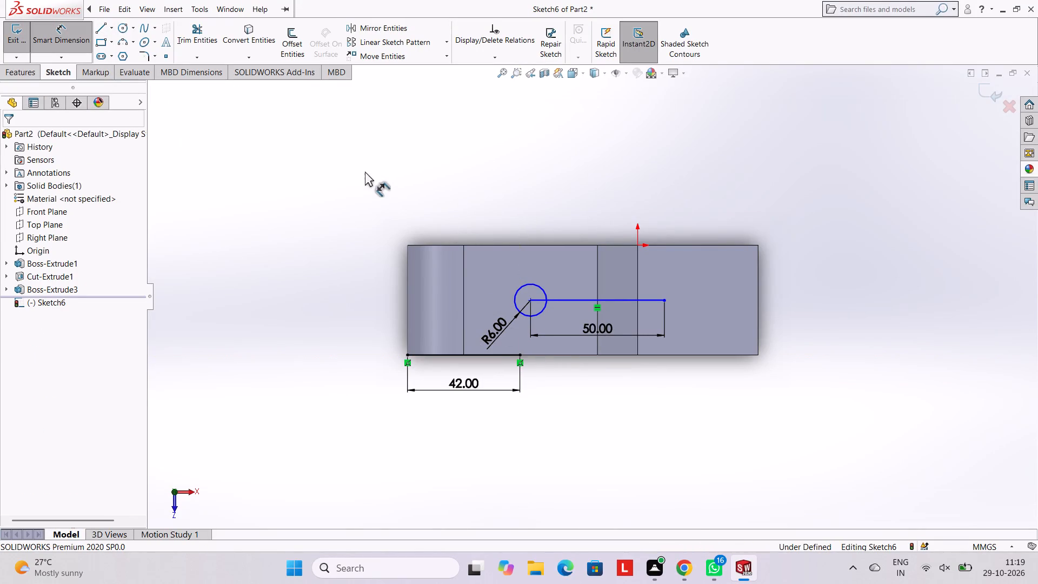
key("Escape")
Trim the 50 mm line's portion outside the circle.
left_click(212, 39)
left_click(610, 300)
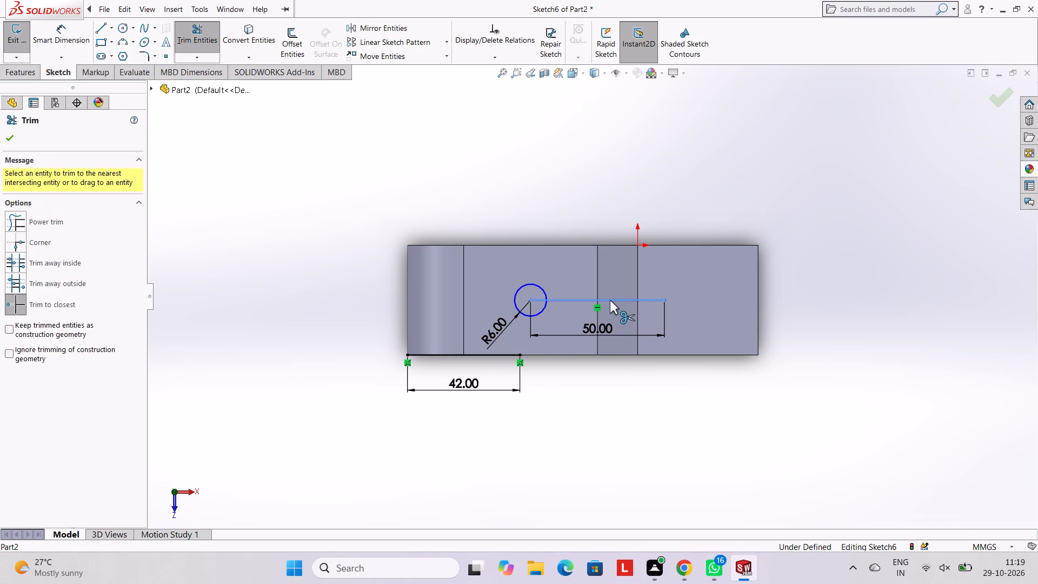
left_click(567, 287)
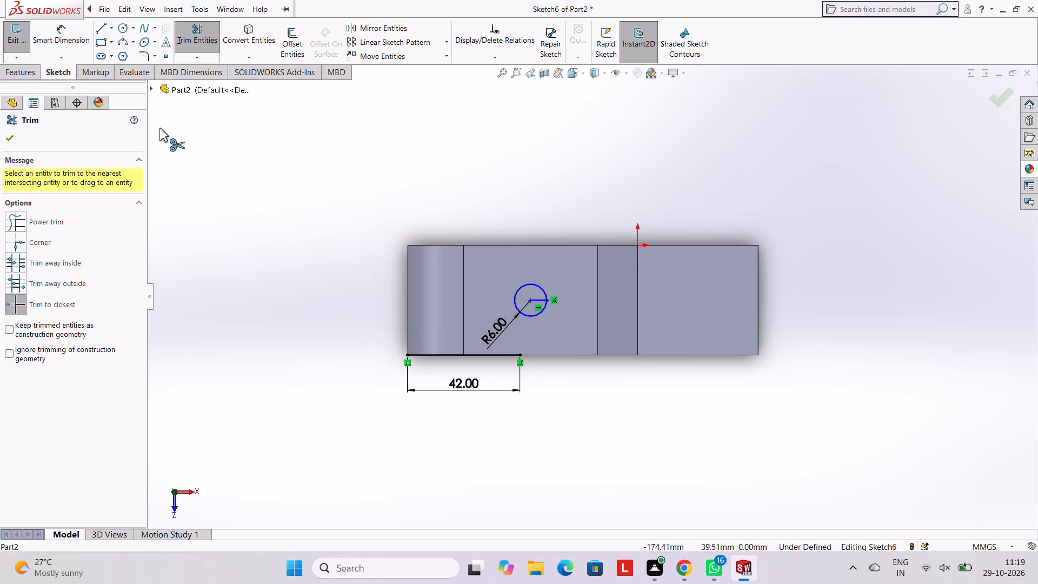
Dimension the horizontal distance from the 42 mm line's inner endpoint to the circle's centre as 15 mm.
left_click(84, 34)
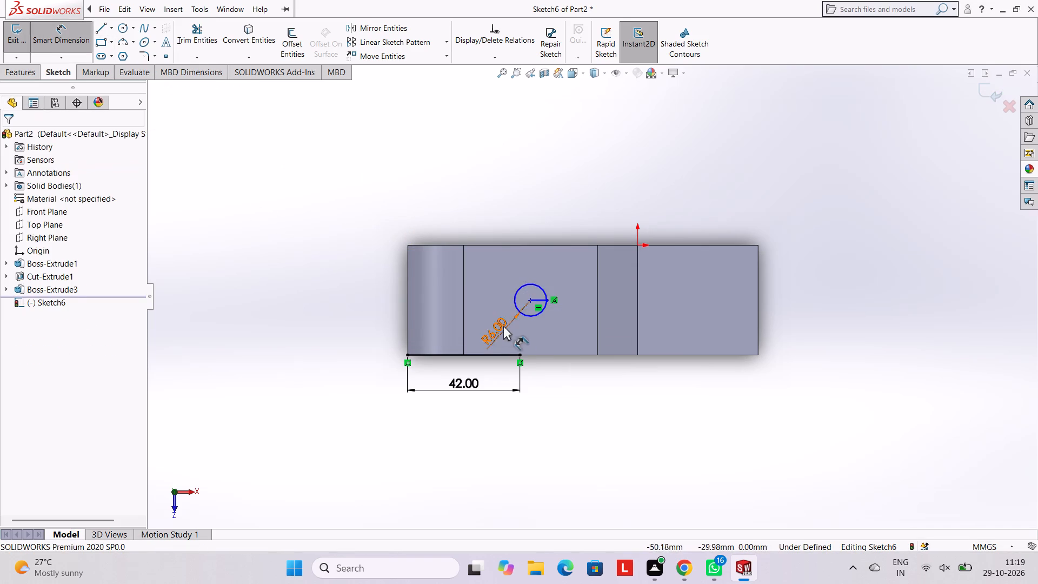
left_click(518, 355)
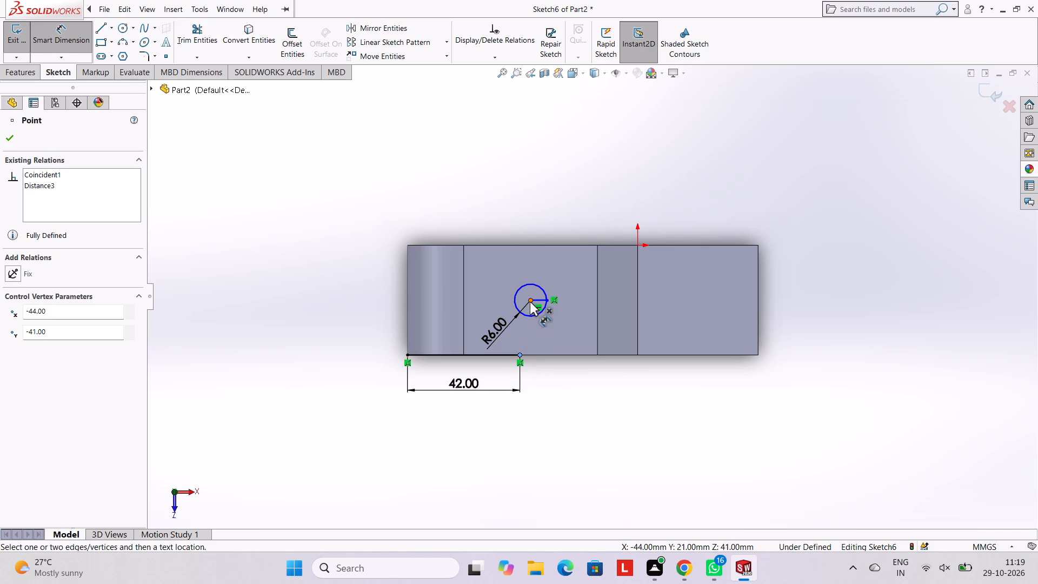
left_click(530, 302)
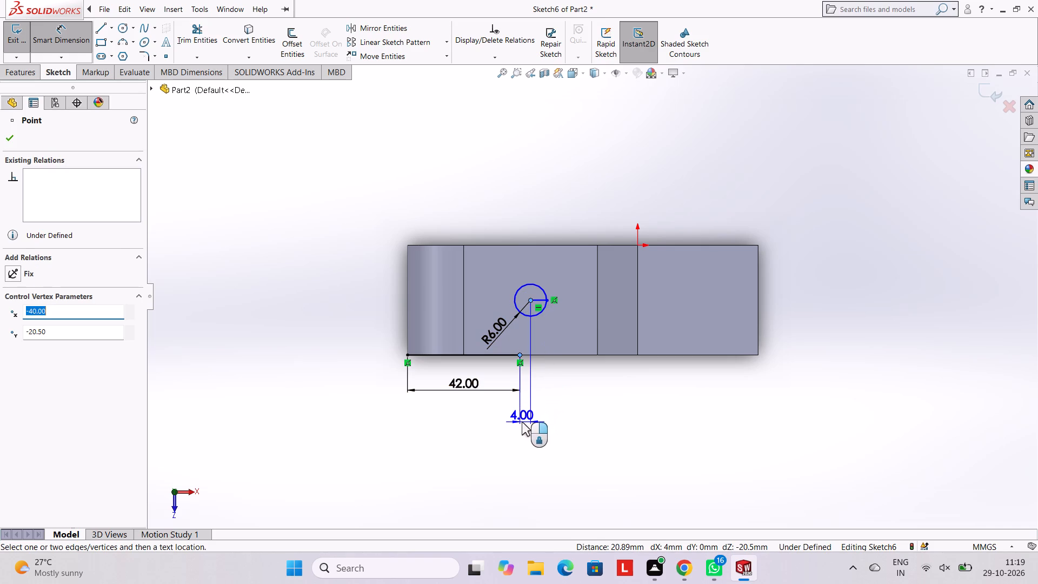
left_click(522, 422)
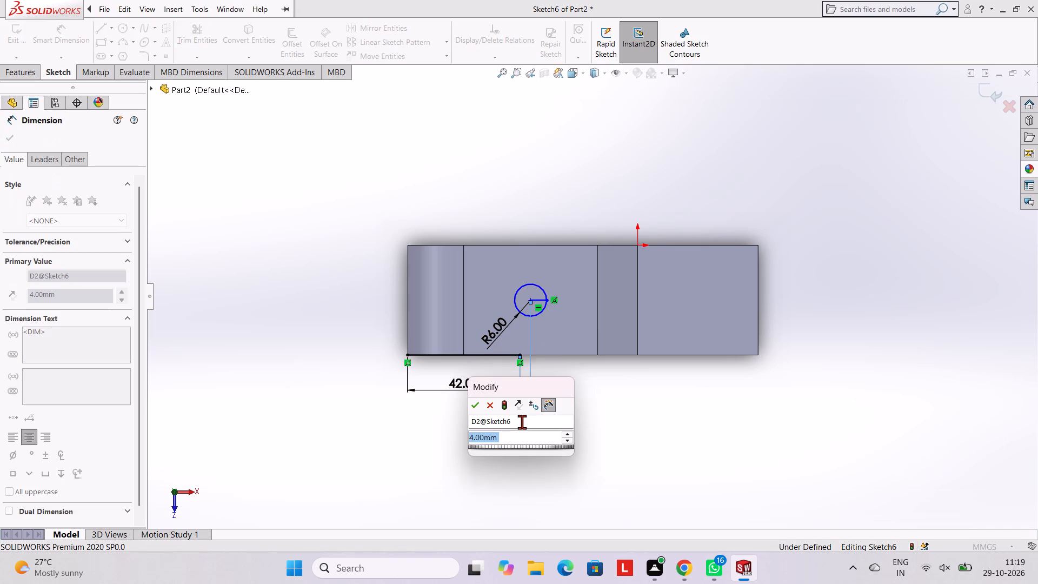
type("15")
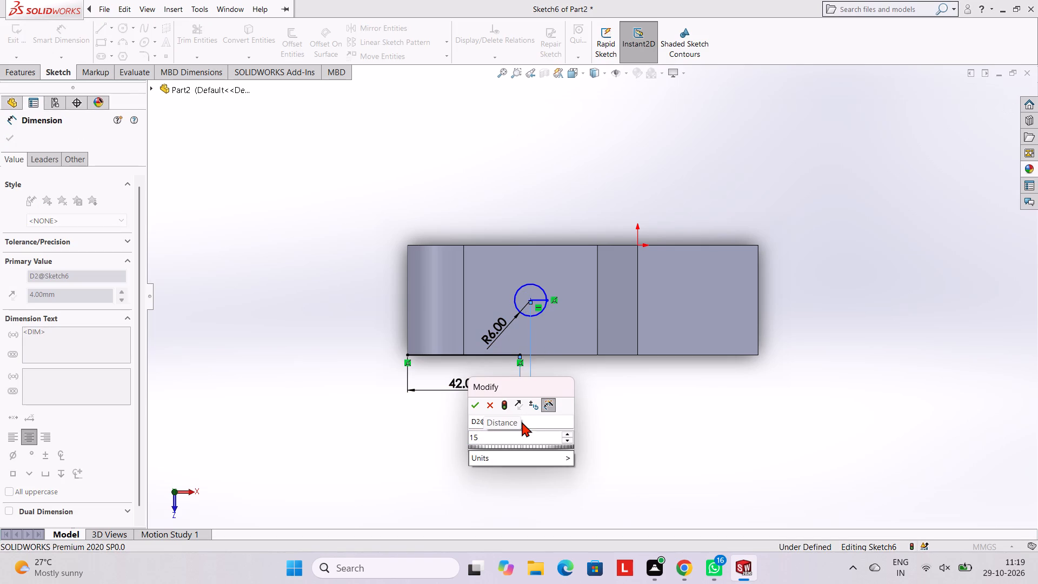
key("Return")
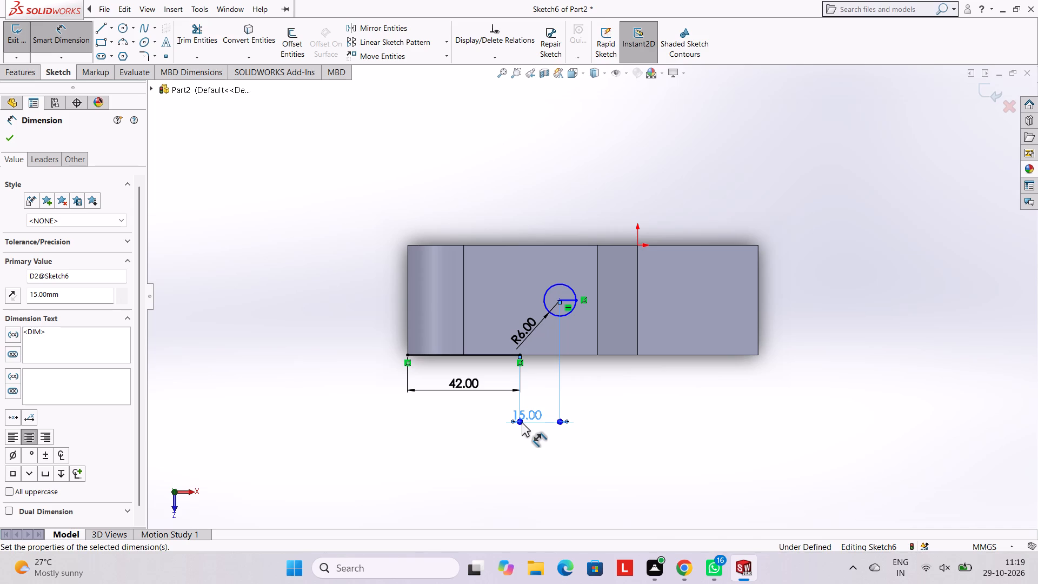
key("Escape")
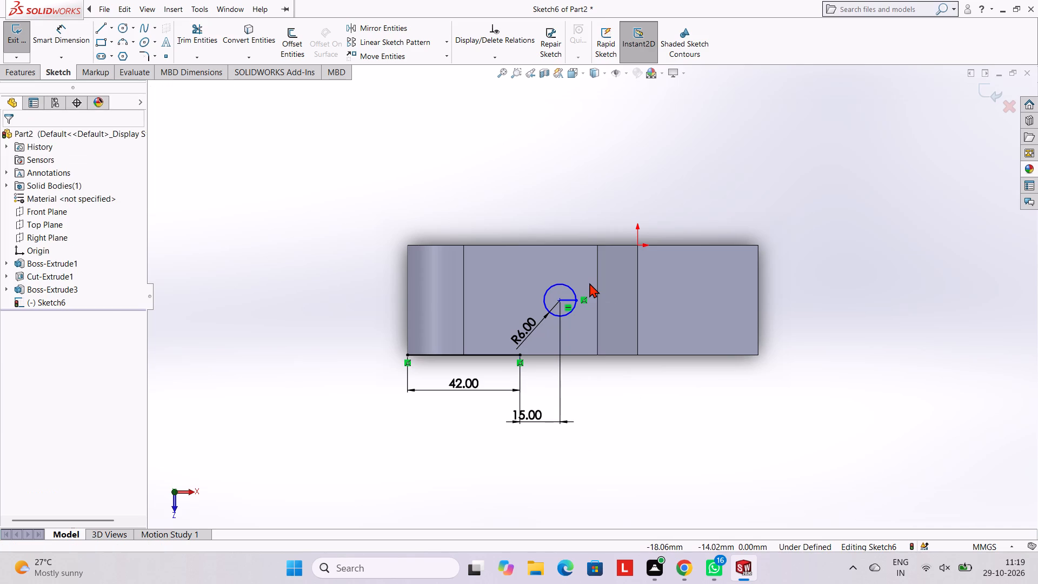
key("Escape")
key("Escape")
key("Escape")
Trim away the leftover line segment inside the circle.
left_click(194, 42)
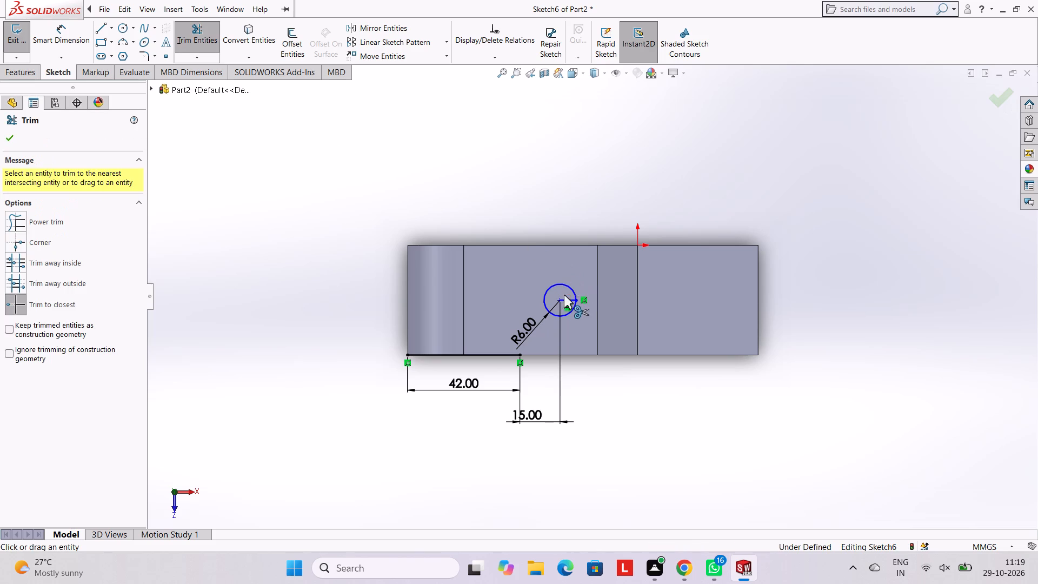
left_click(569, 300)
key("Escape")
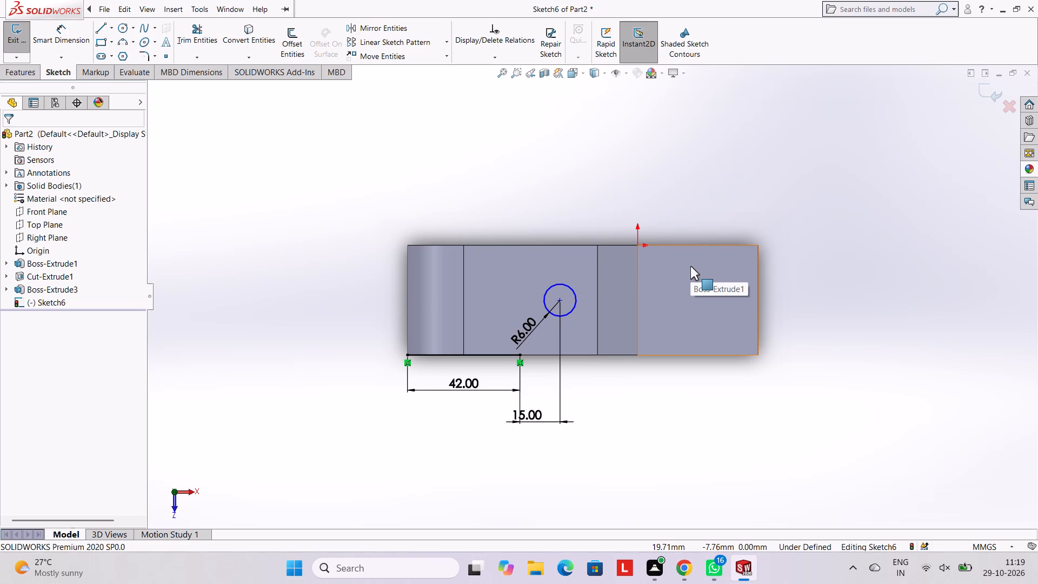
Draw a 50 mm horizontal line from the repositioned circle's centre onto the slotted block.
left_click(97, 25)
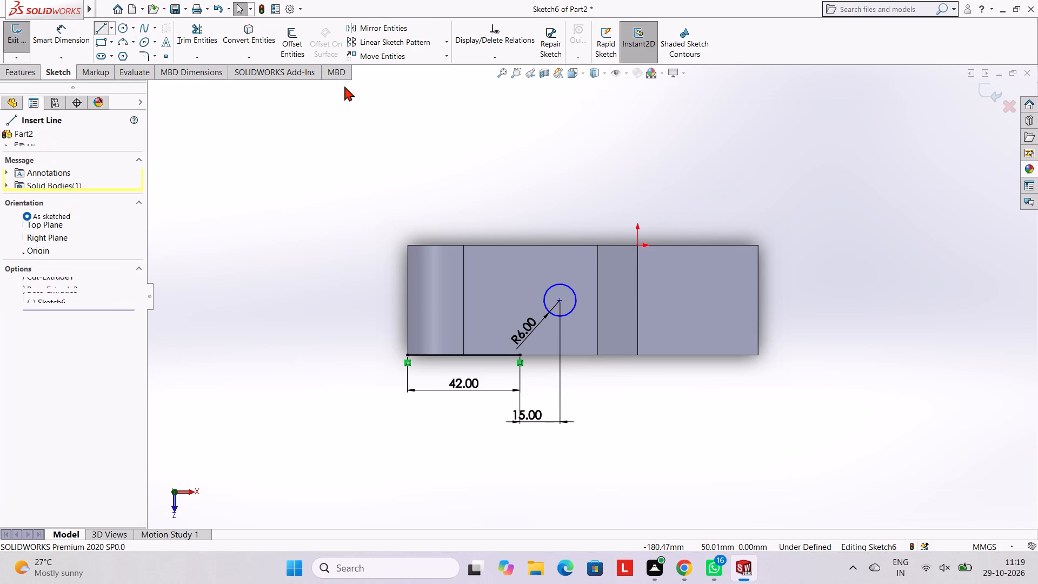
left_click(560, 302)
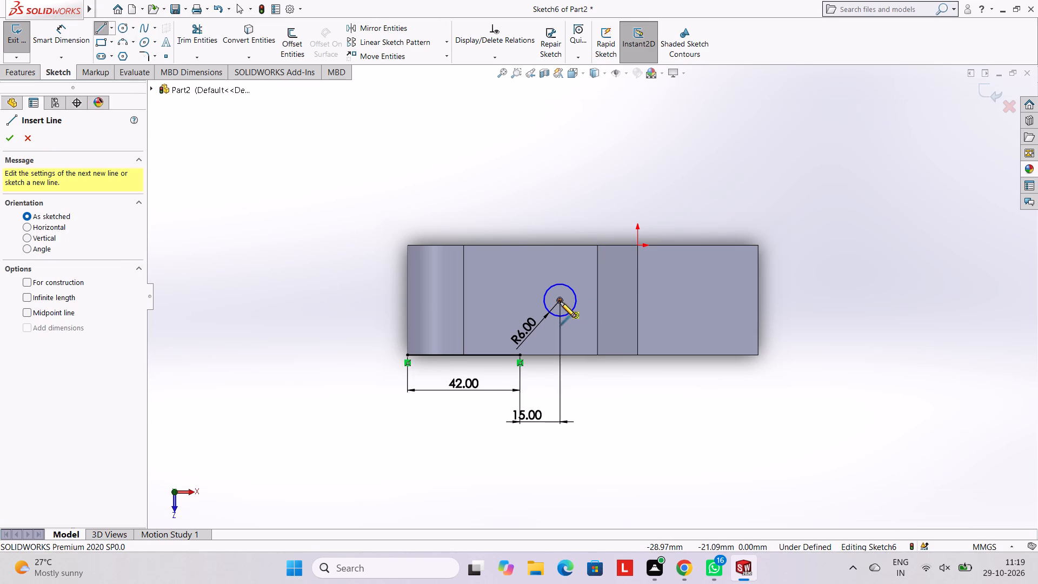
type("50")
key("Return")
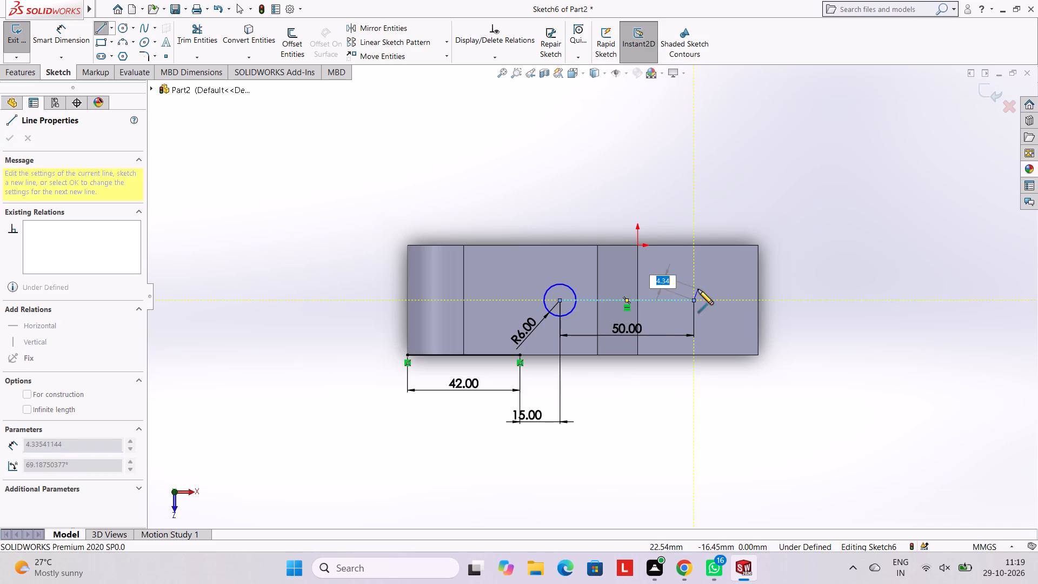
key("Escape")
key("Escape")
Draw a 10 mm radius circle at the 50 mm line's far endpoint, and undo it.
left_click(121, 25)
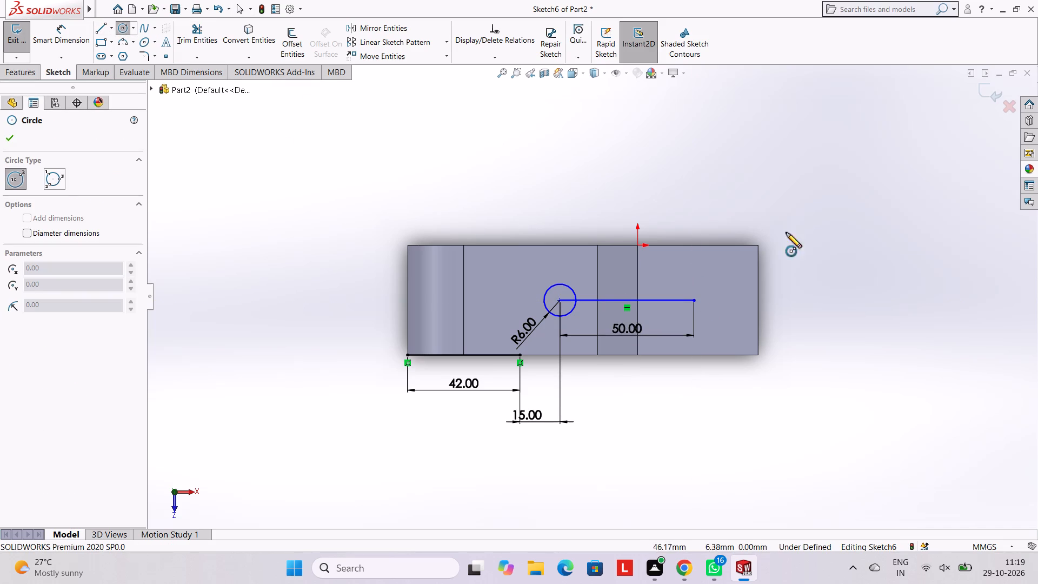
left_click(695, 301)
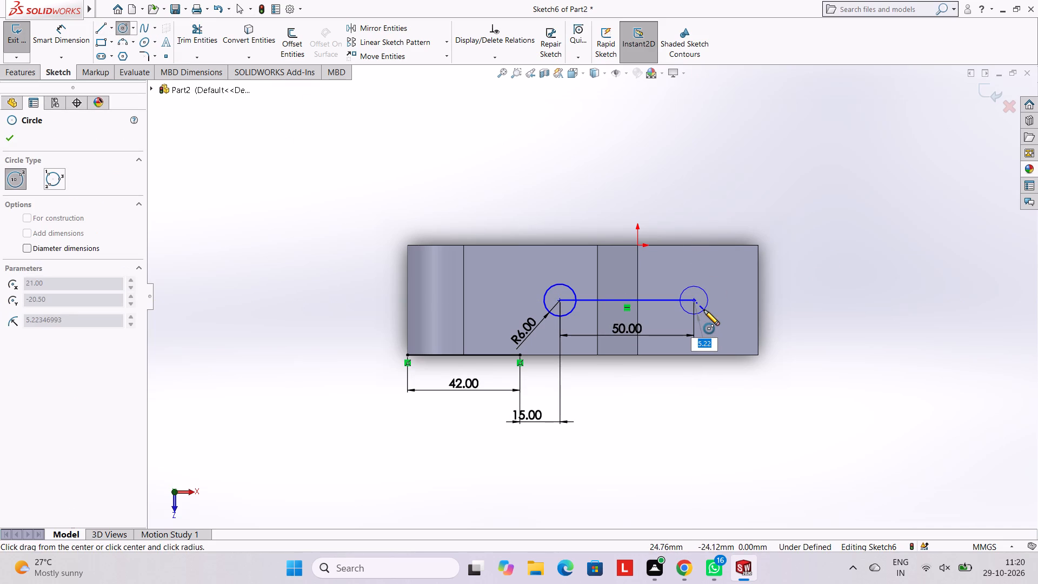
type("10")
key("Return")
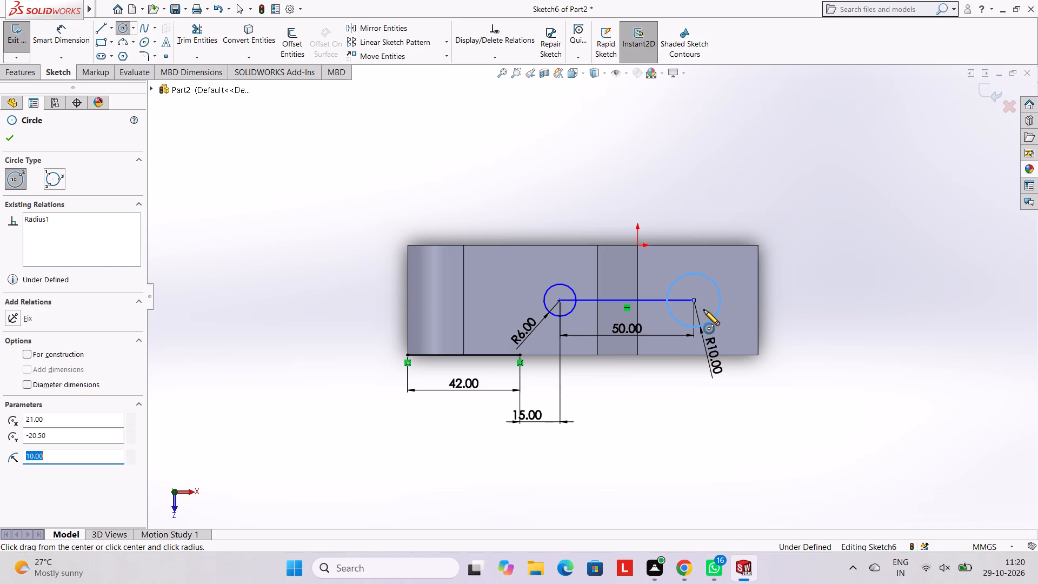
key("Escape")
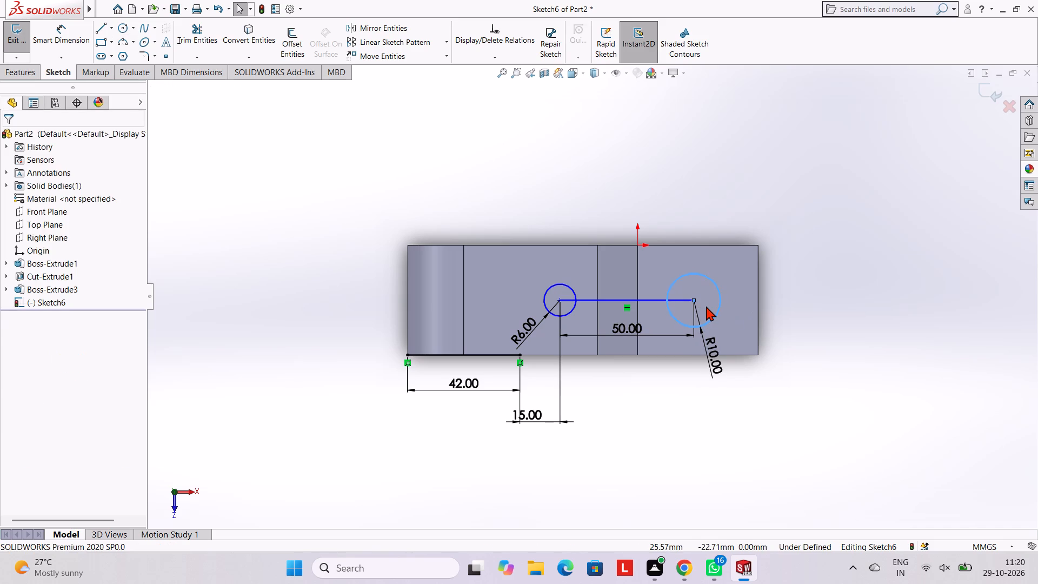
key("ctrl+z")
Draw a 6 mm radius circle centred on the 50 mm line's far endpoint.
left_click(114, 28)
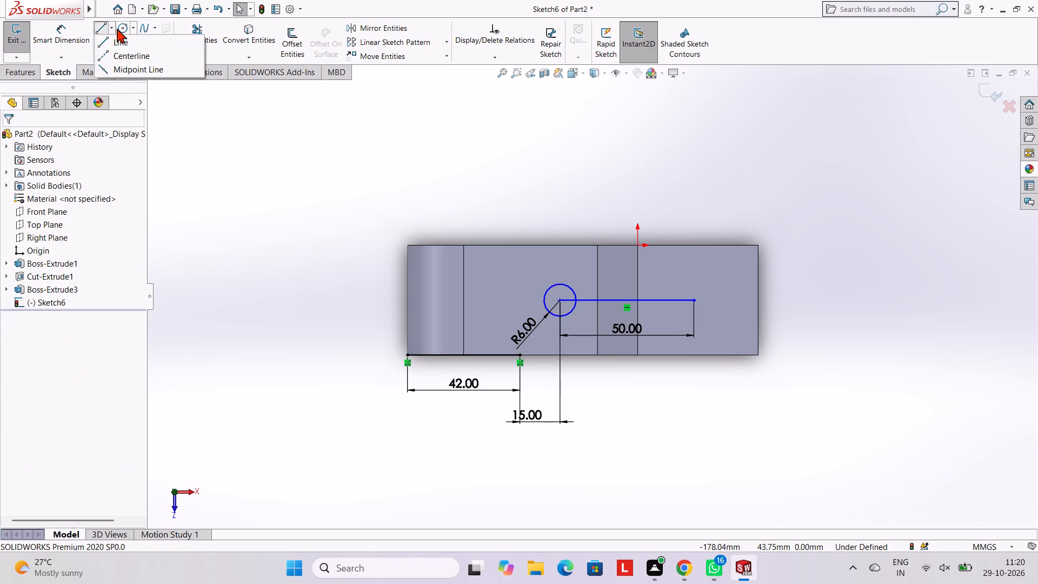
left_click(117, 28)
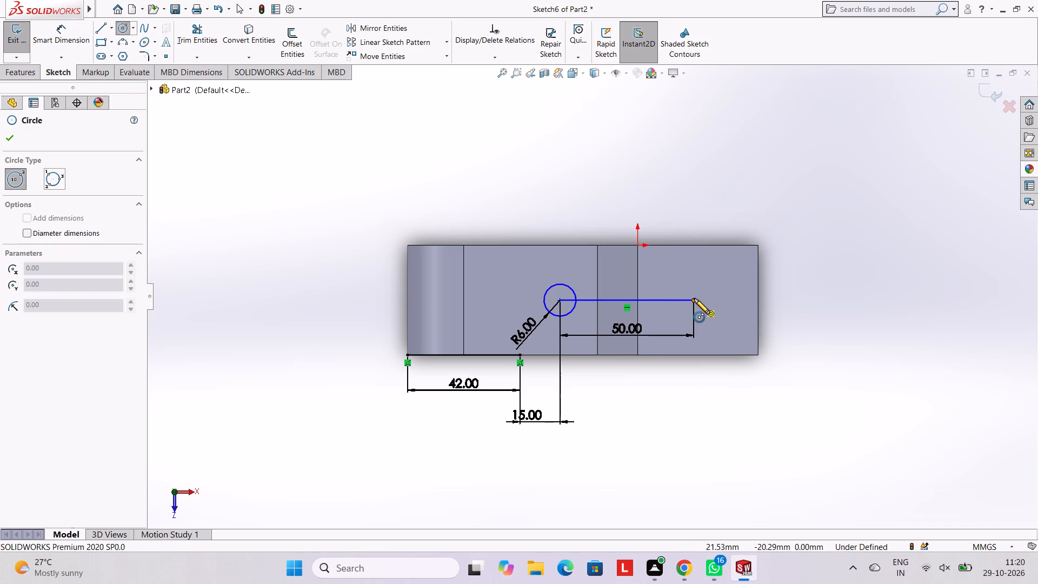
left_click(694, 298)
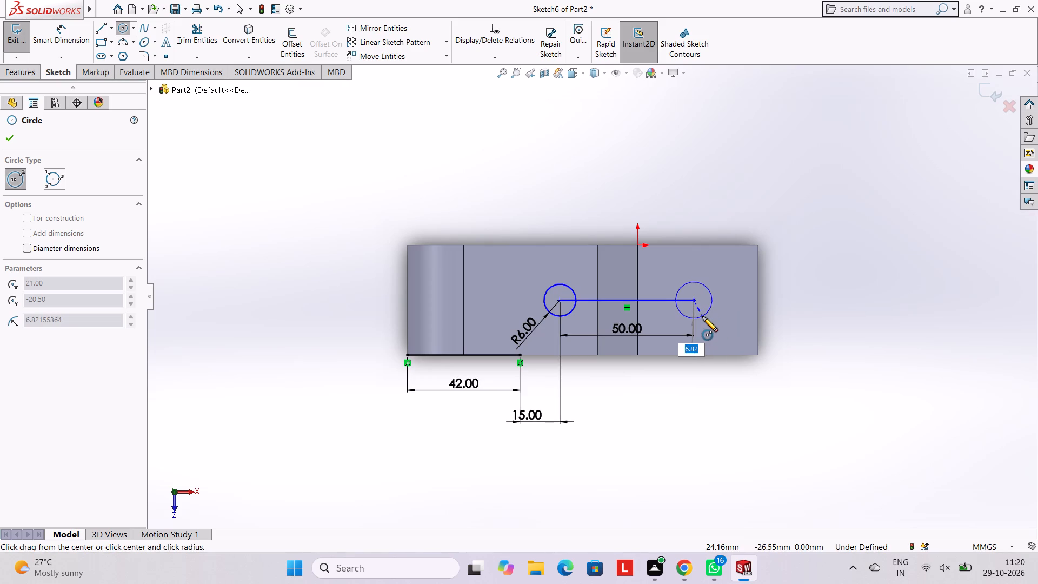
scroll(702, 316, "up", 1)
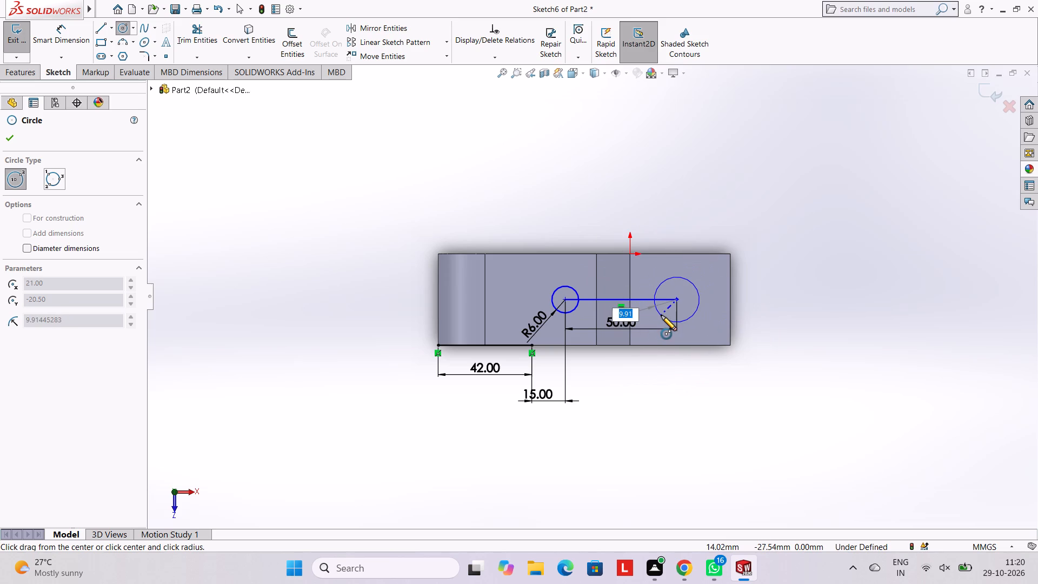
key("6")
key("Return")
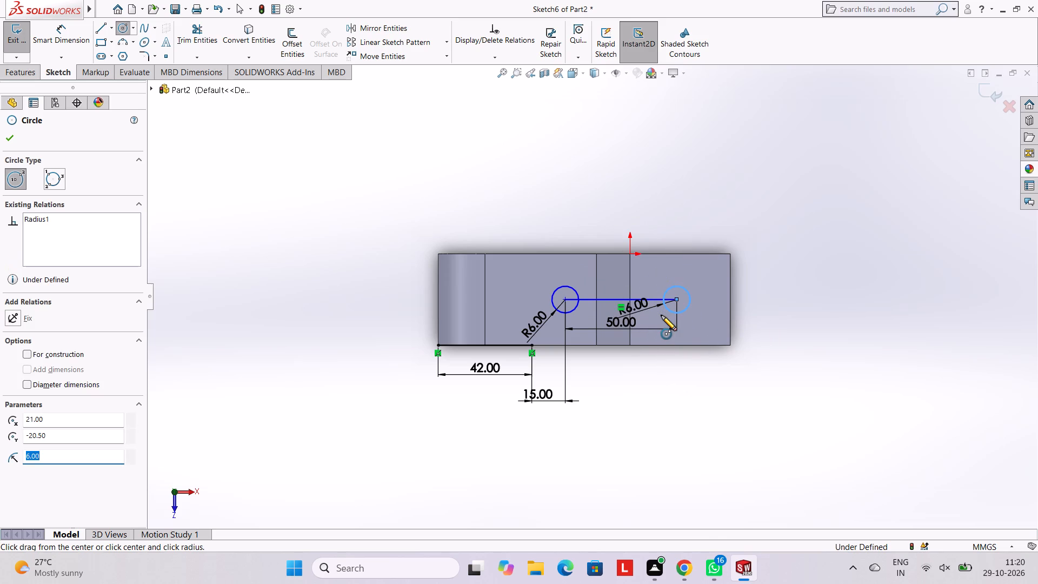
type("``````````")
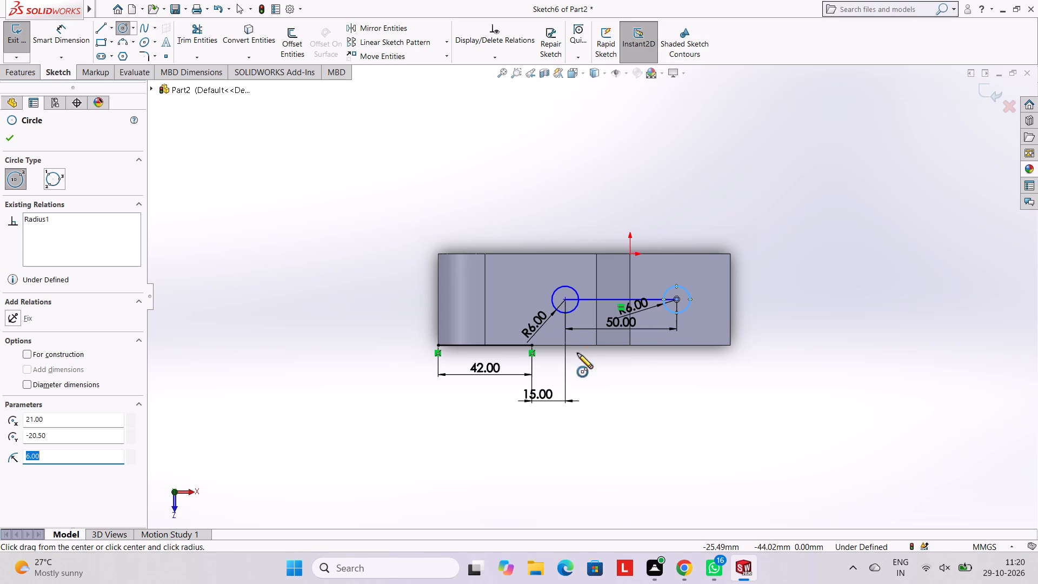
left_click(62, 34)
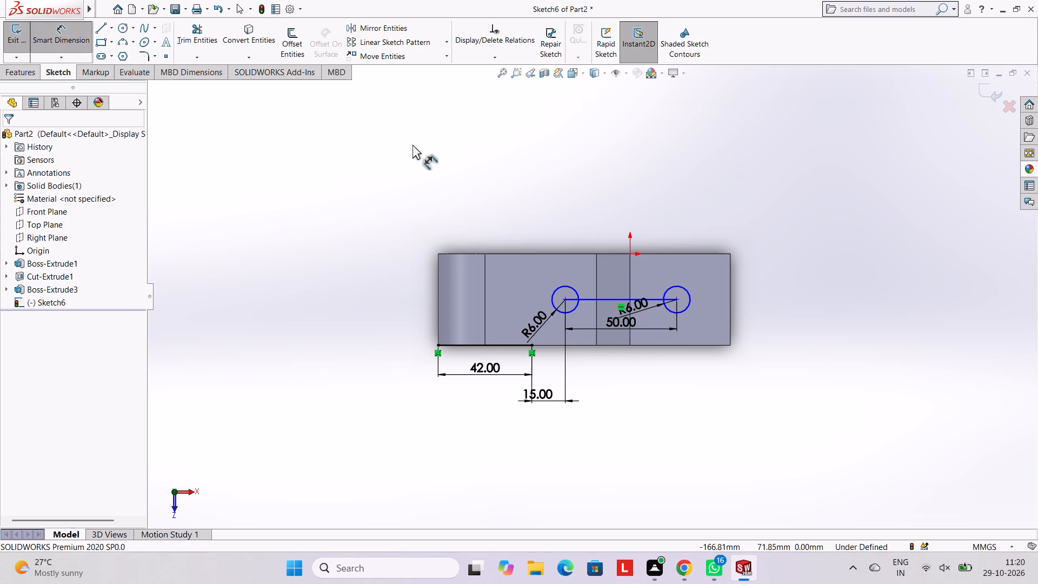
Trim away the whole 50 mm connecting line, including the leftover segments inside both circles.
left_click(189, 33)
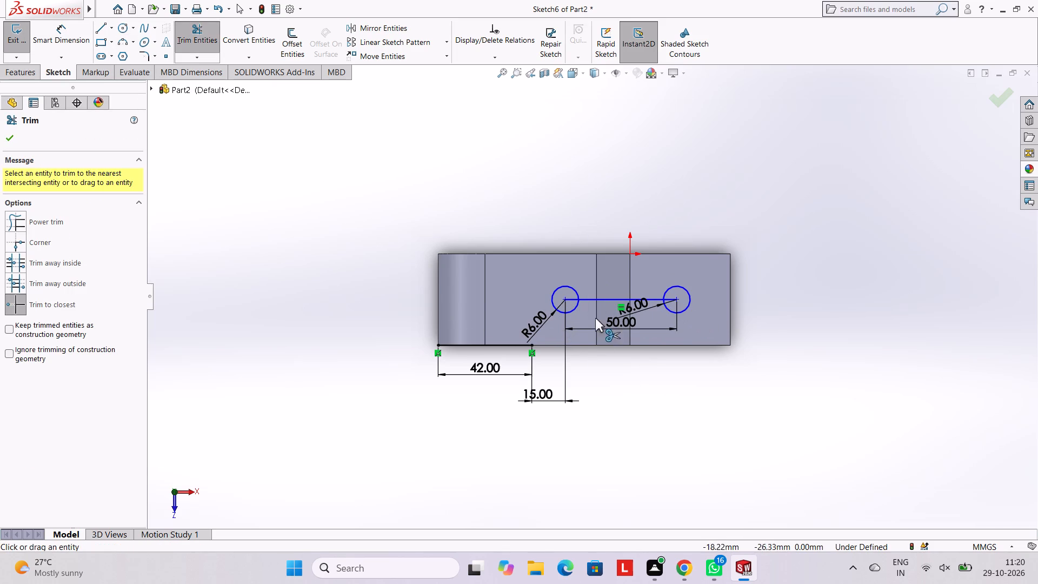
left_click(593, 295)
left_click(589, 297)
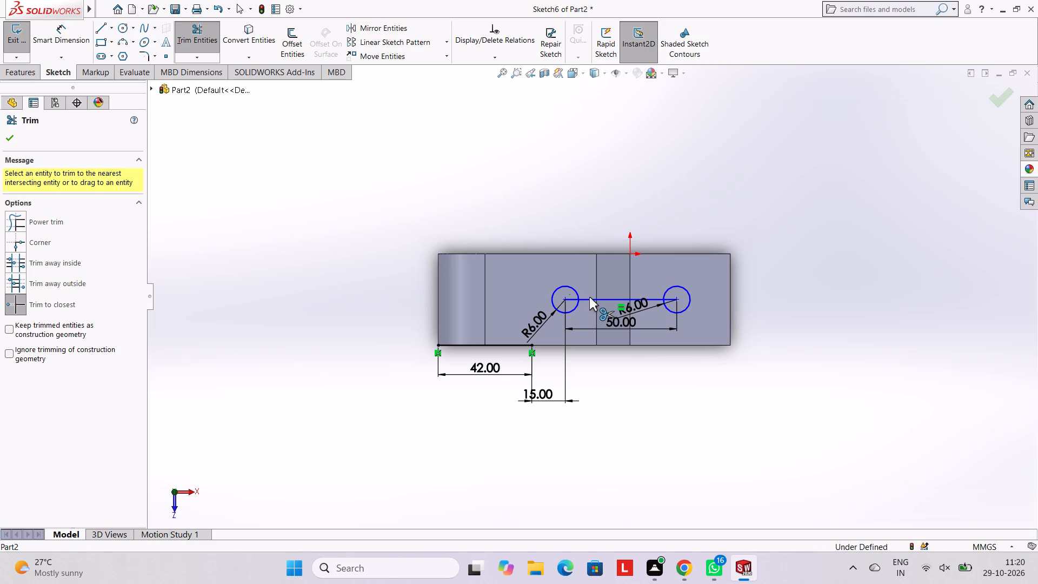
scroll(707, 303, "down", 5)
scroll(691, 322, "up", 2)
scroll(594, 320, "down", 4)
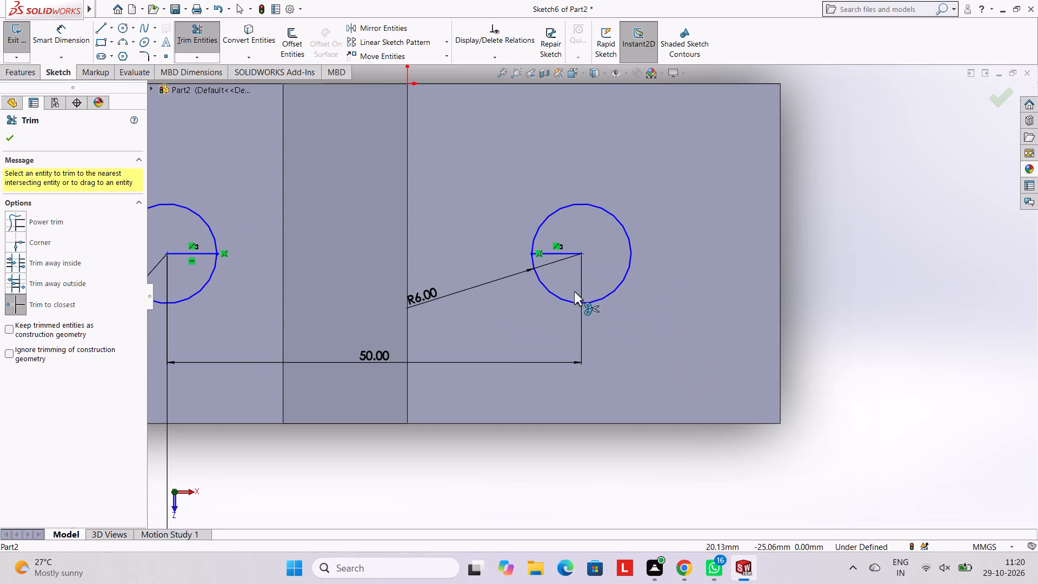
left_click(562, 252)
scroll(455, 248, "up", 4)
scroll(465, 257, "down", 2)
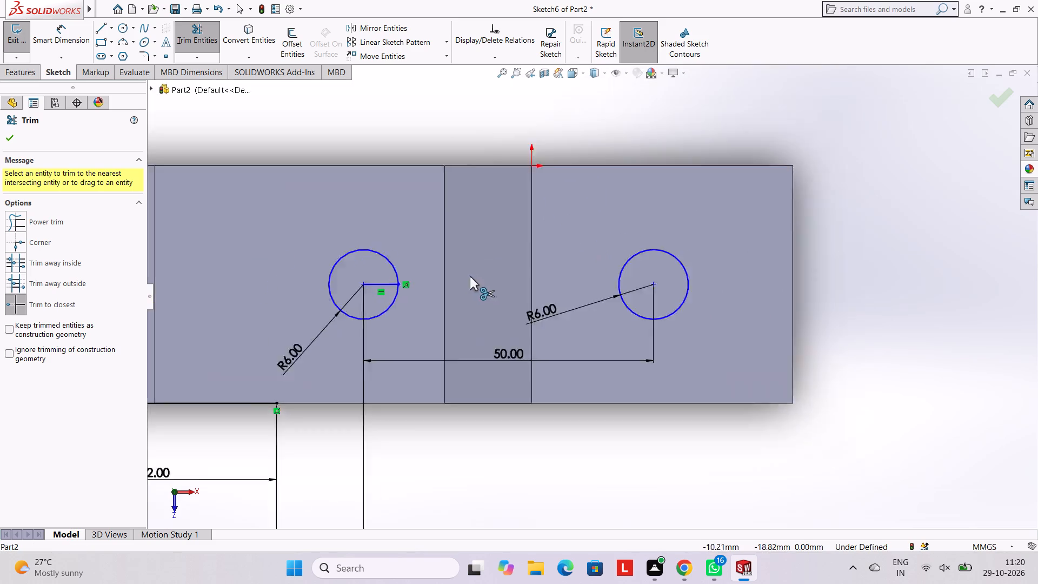
scroll(470, 276, "down", 2)
left_click(365, 286)
left_click(364, 290)
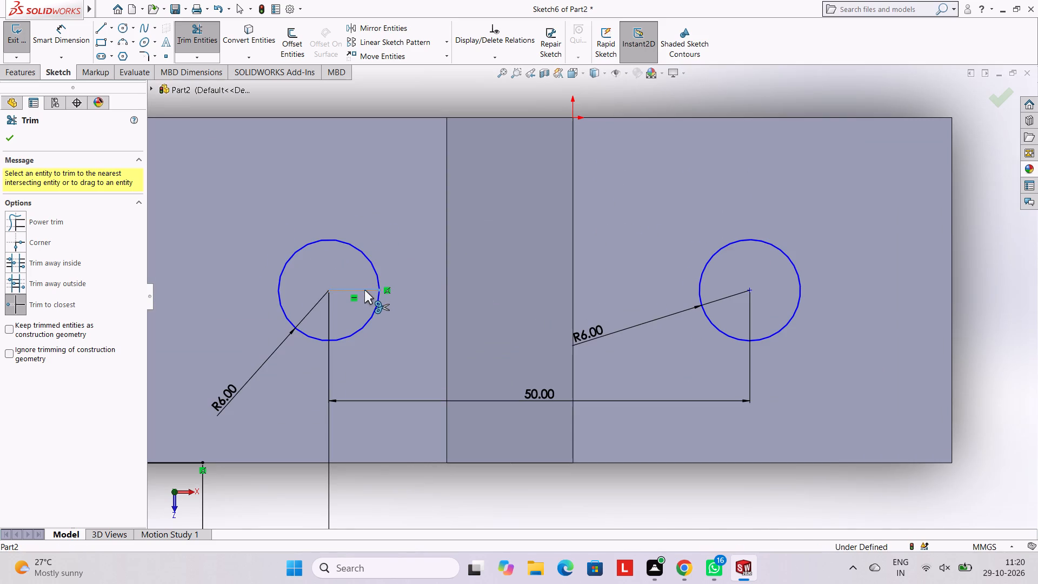
scroll(522, 322, "up", 5)
scroll(587, 333, "up", 1)
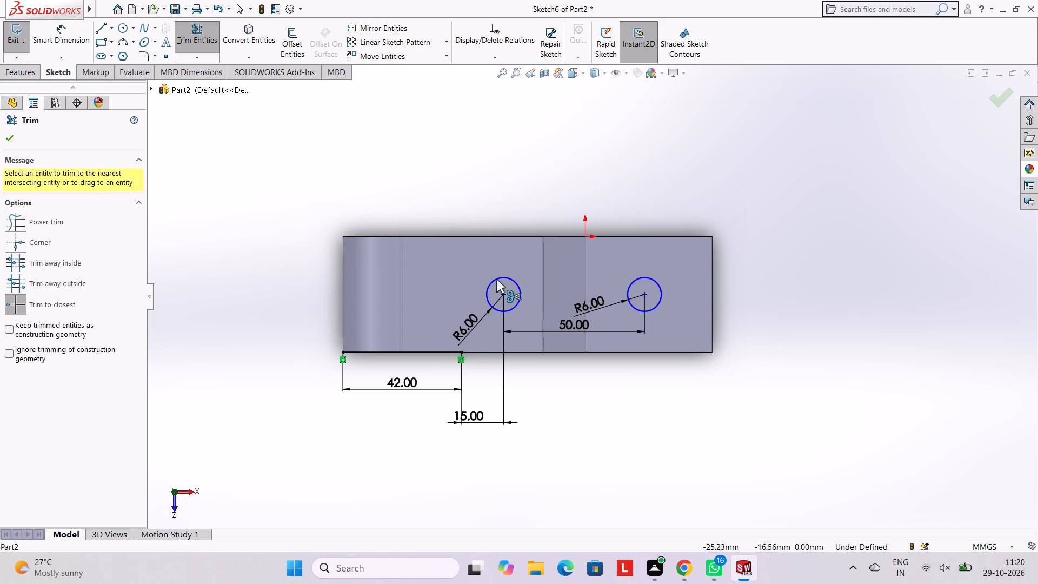
Extrude-cut both 6 mm radius circles into the block to a blind depth of 50 mm.
left_click(30, 77)
left_click(25, 27)
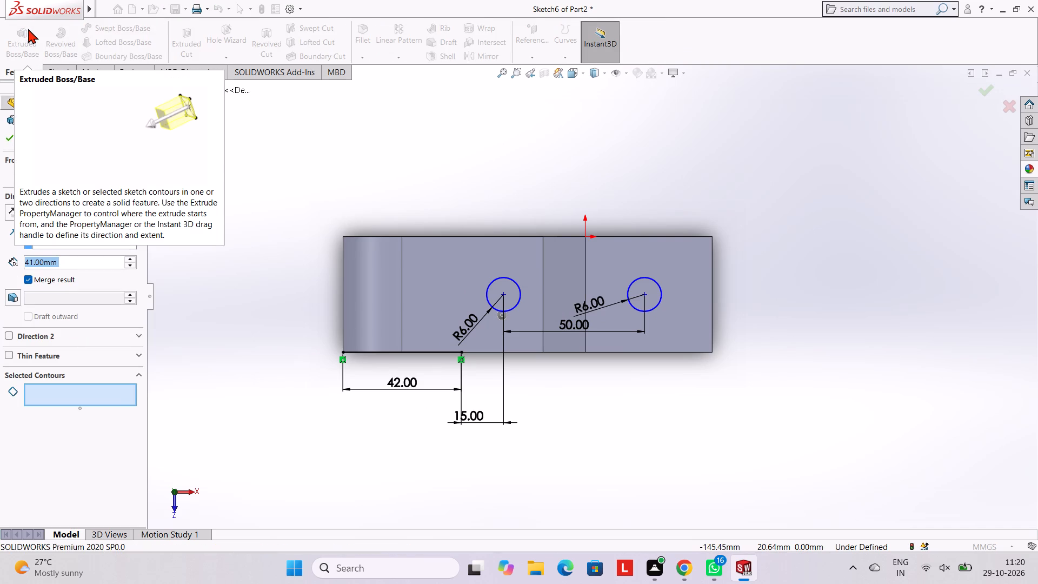
key("Escape")
left_click(188, 54)
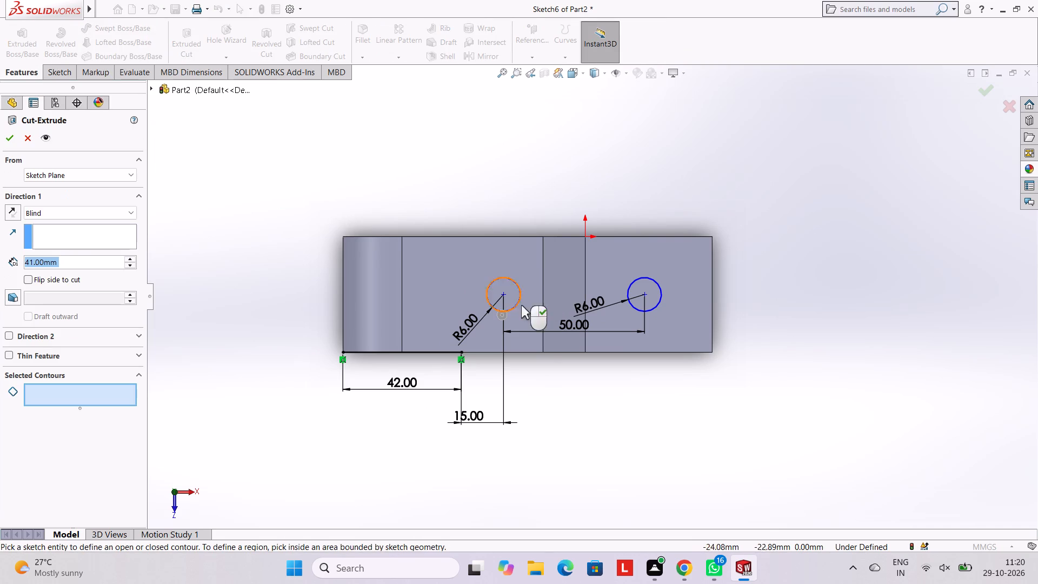
left_click(510, 292)
left_click(643, 284)
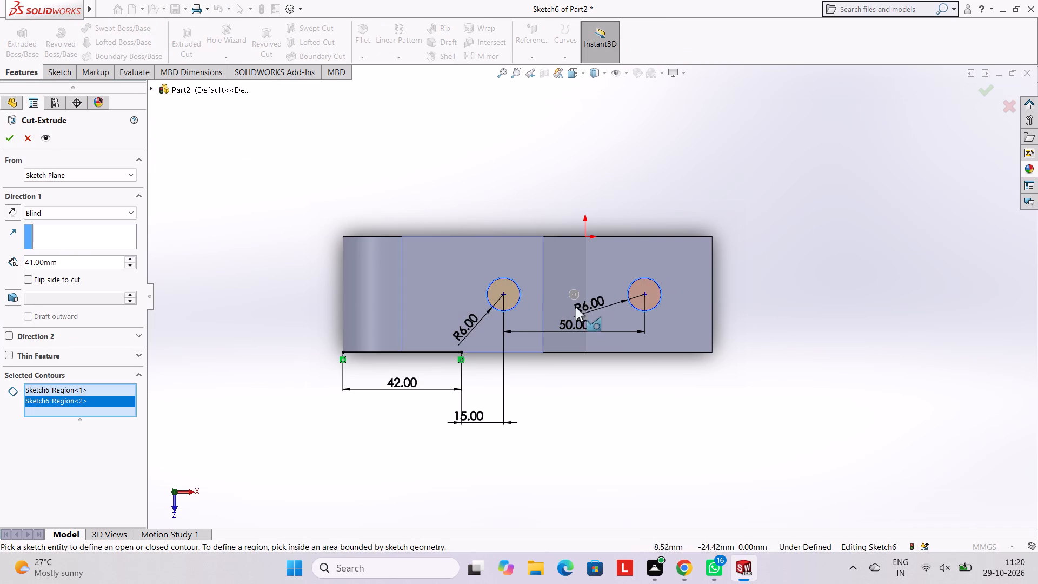
left_click(80, 262)
key("BackSpace")
key("BackSpace")
key("BackSpace")
key("BackSpace")
key("BackSpace")
key("BackSpace")
key("BackSpace")
key("BackSpace")
key("BackSpace")
key("BackSpace")
key("BackSpace")
key("BackSpace")
key("BackSpace")
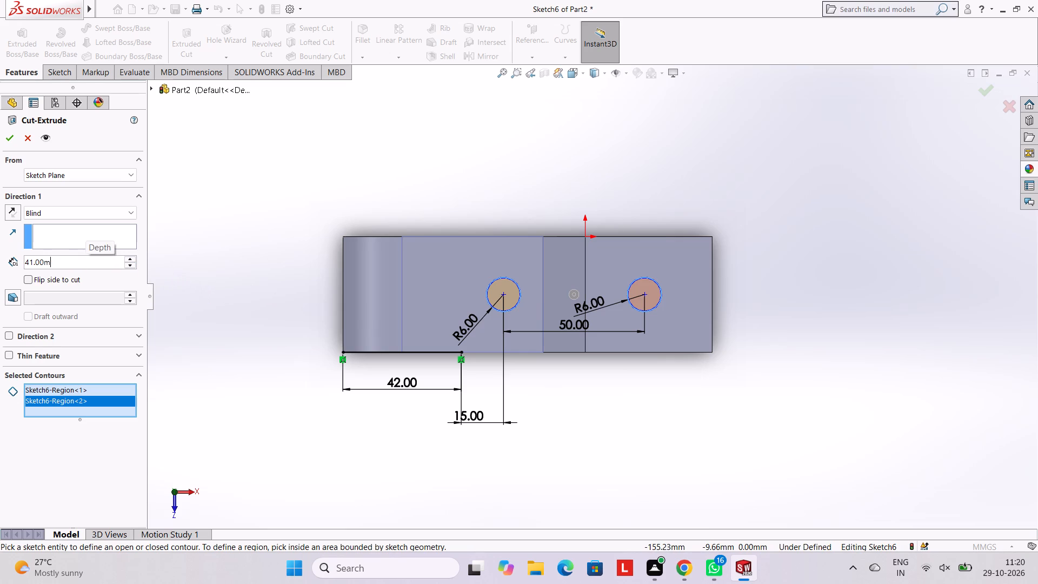
type("50")
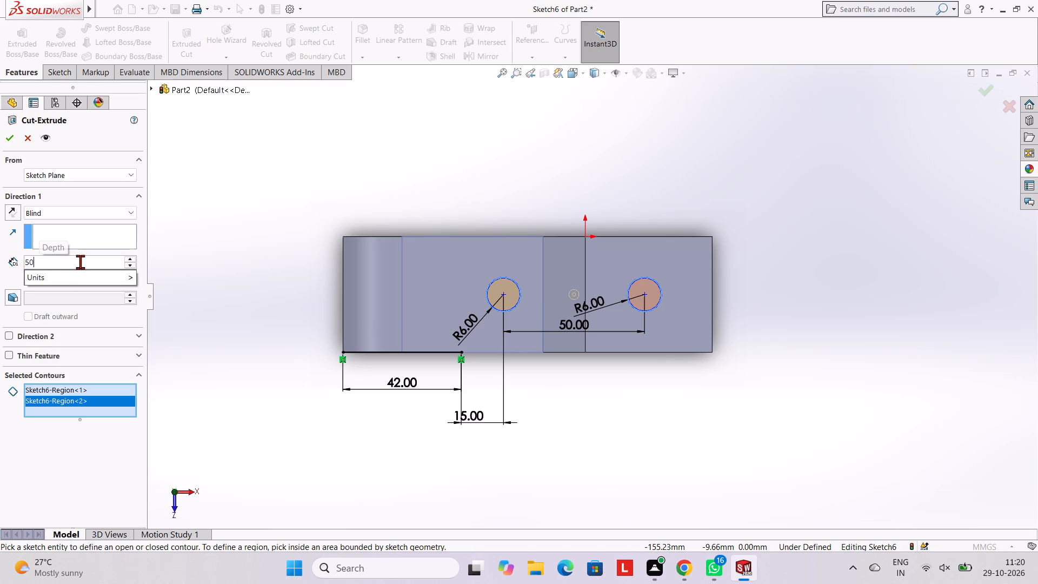
key("Return")
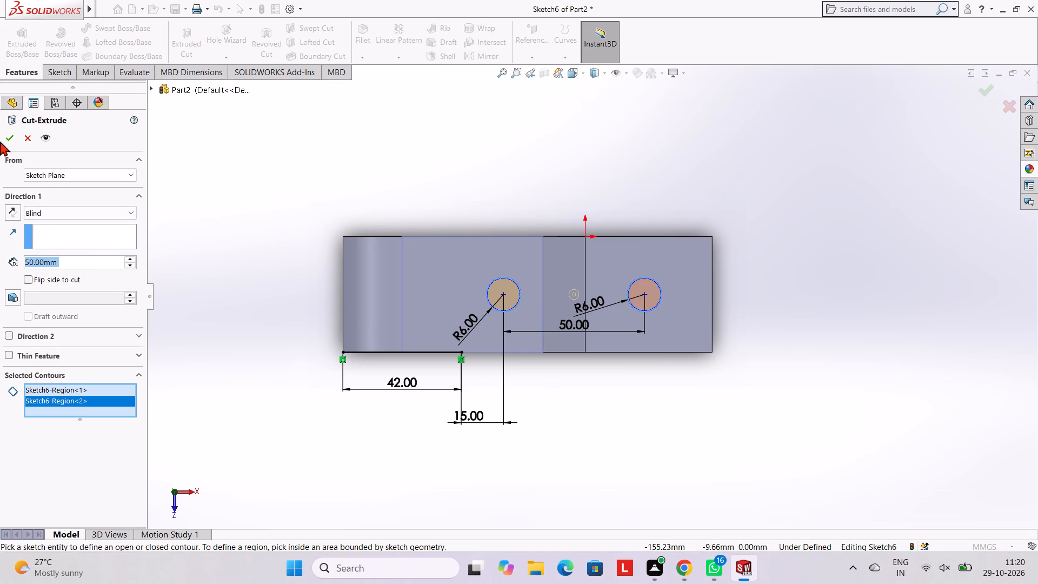
left_click(3, 141)
left_click(262, 156)
Start a new sketch on the part's flat round-ended side face and view it face-on.
scroll(619, 291, "up", 1)
middle_click_drag(619, 293, 614, 278)
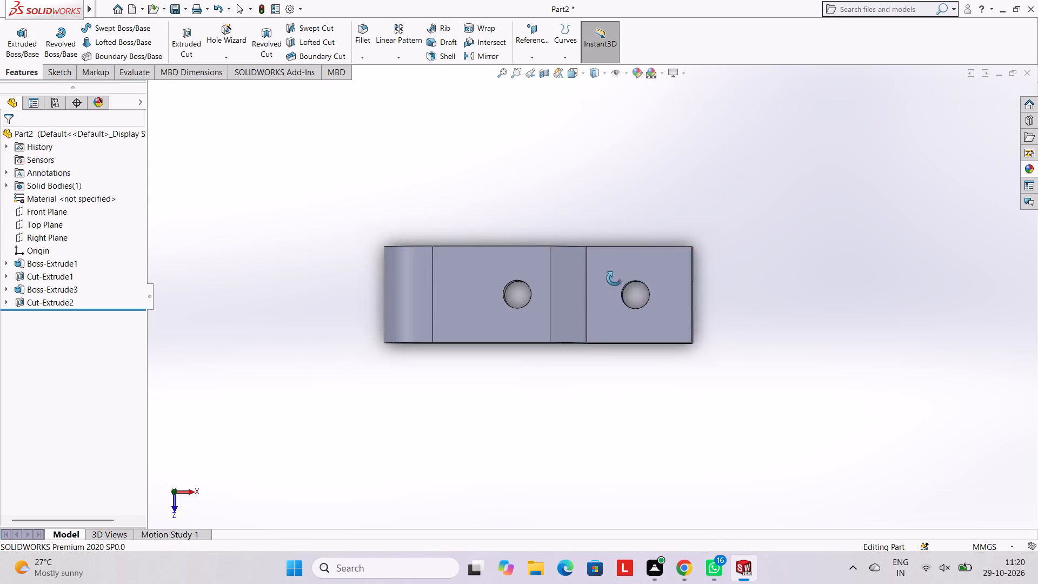
middle_click_drag(614, 278, 593, 223)
scroll(660, 321, "up", 1)
middle_click_drag(724, 327, 742, 289)
middle_click_drag(713, 273, 718, 259)
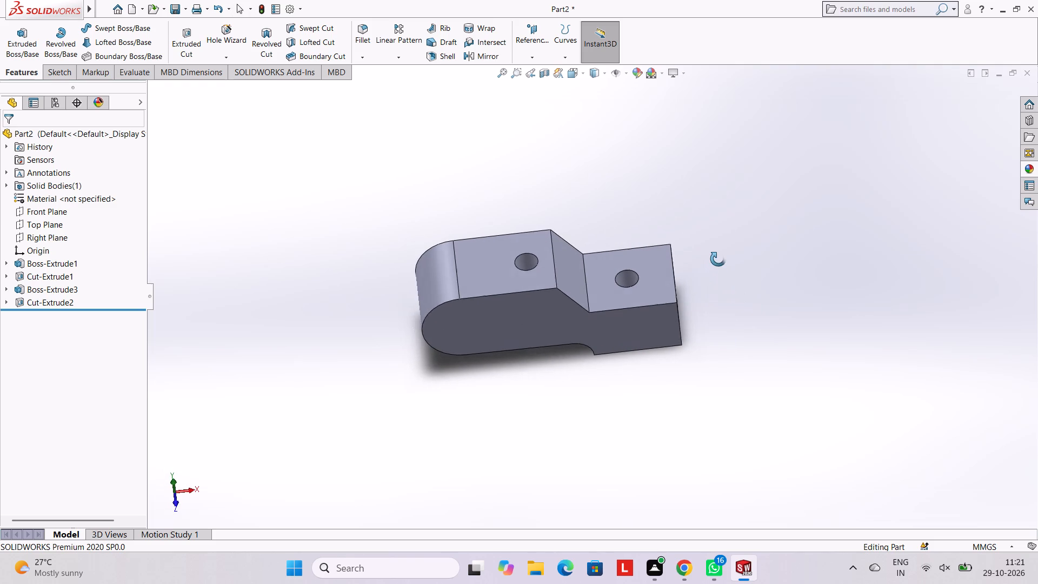
middle_click_drag(718, 259, 716, 249)
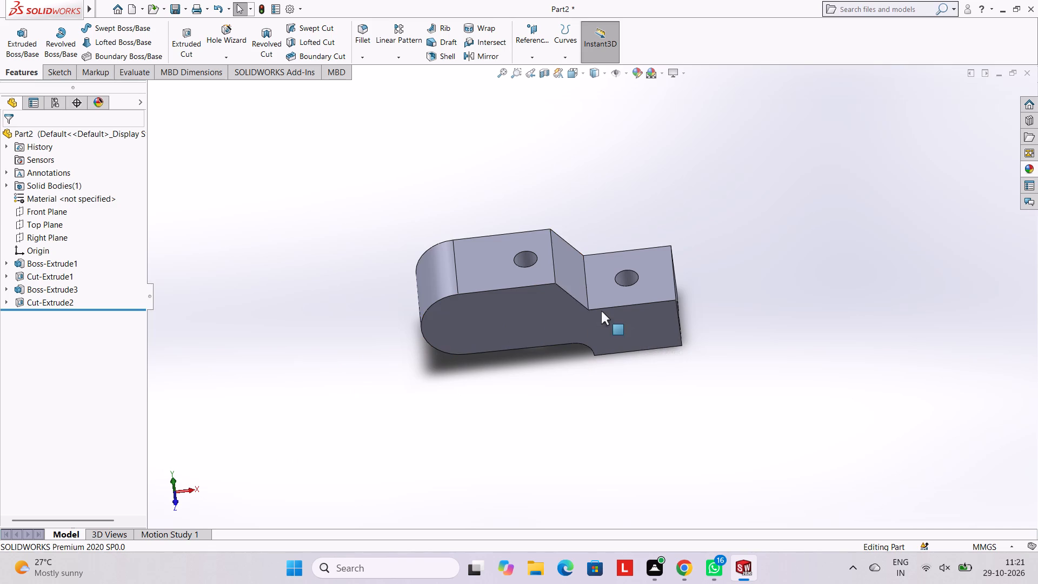
middle_click_drag(602, 271, 603, 235)
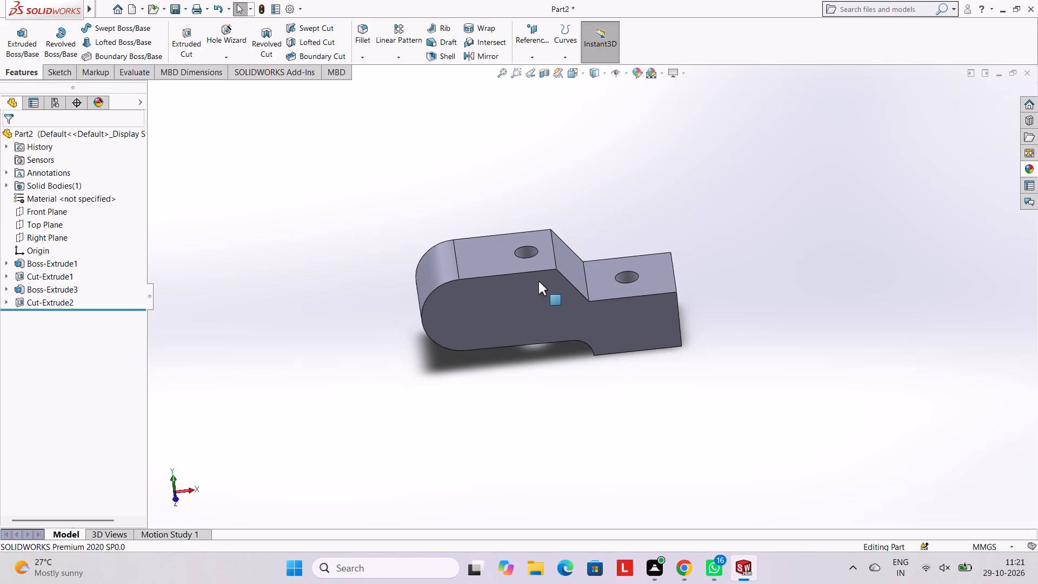
left_click(508, 308)
left_click(553, 275)
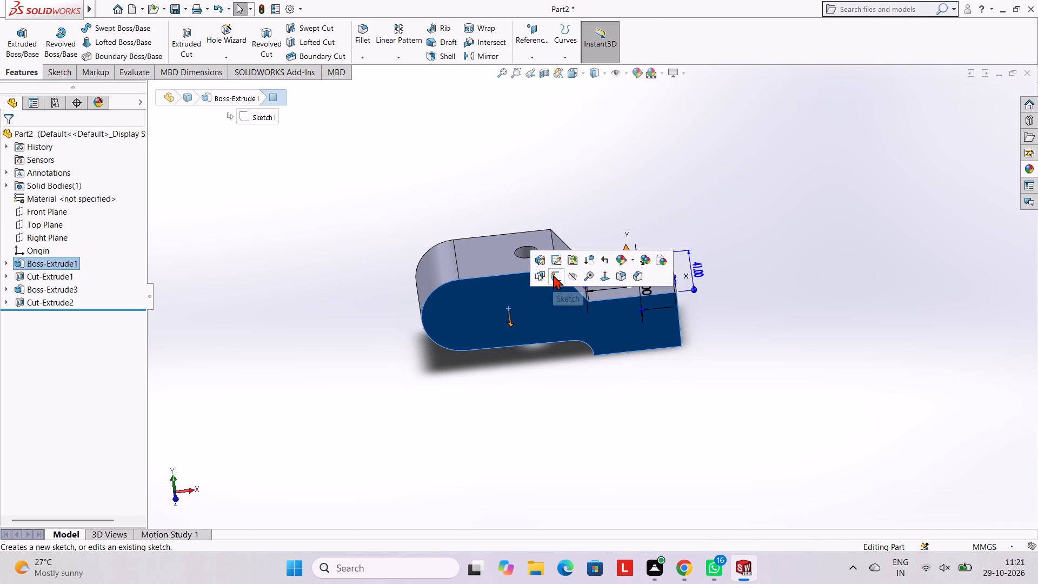
key("ctrl+8")
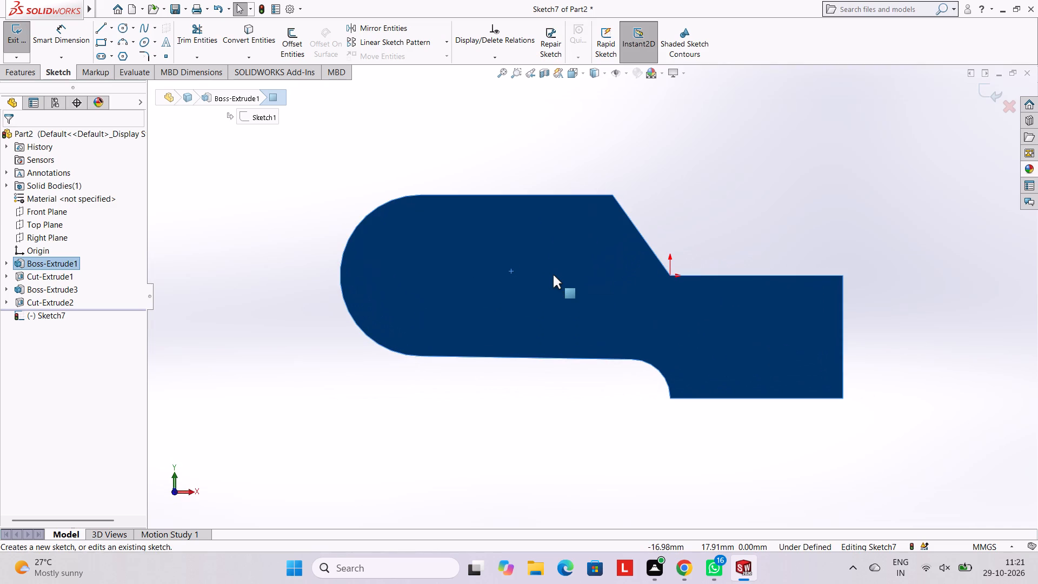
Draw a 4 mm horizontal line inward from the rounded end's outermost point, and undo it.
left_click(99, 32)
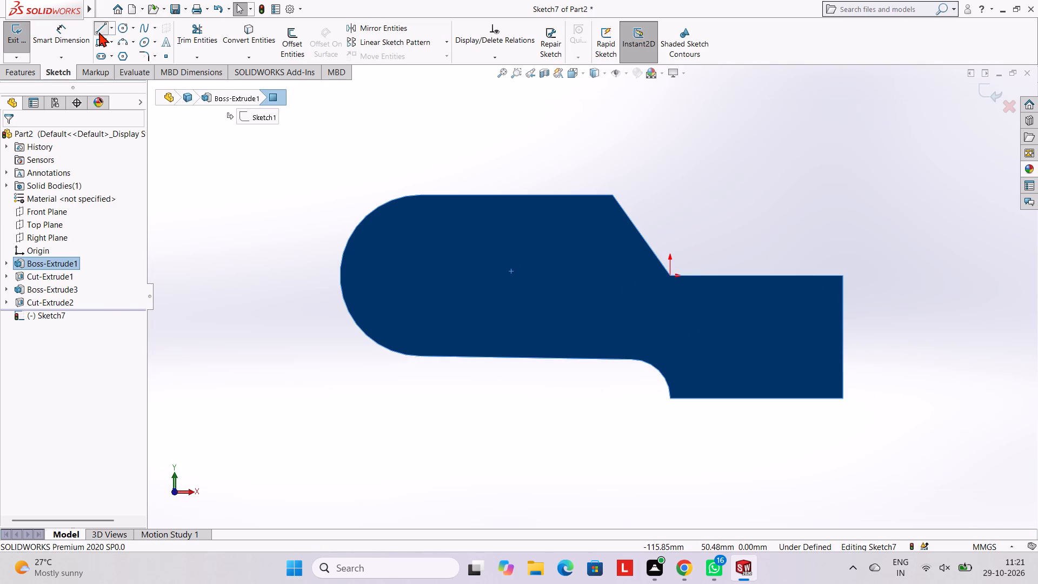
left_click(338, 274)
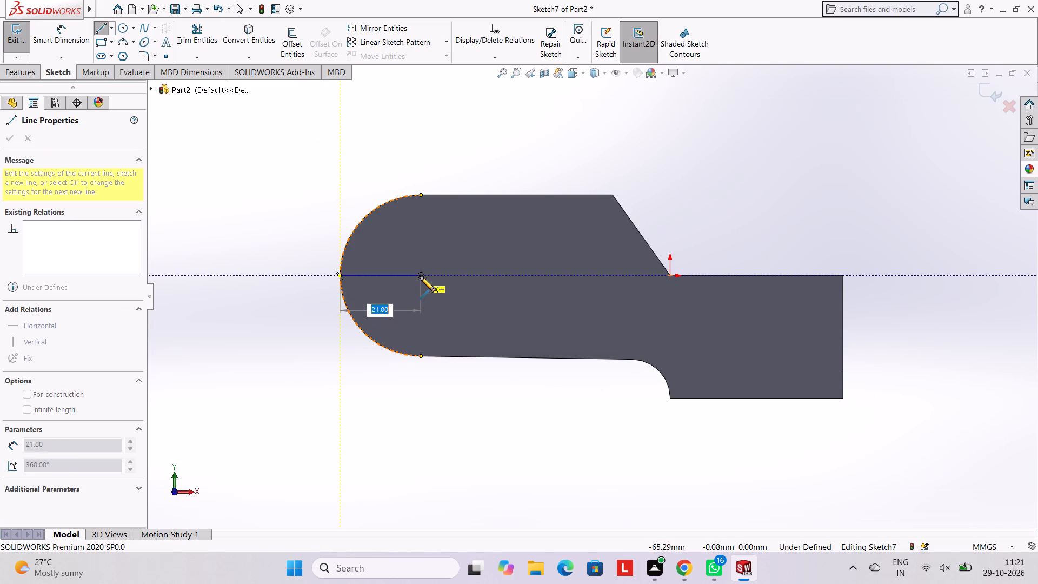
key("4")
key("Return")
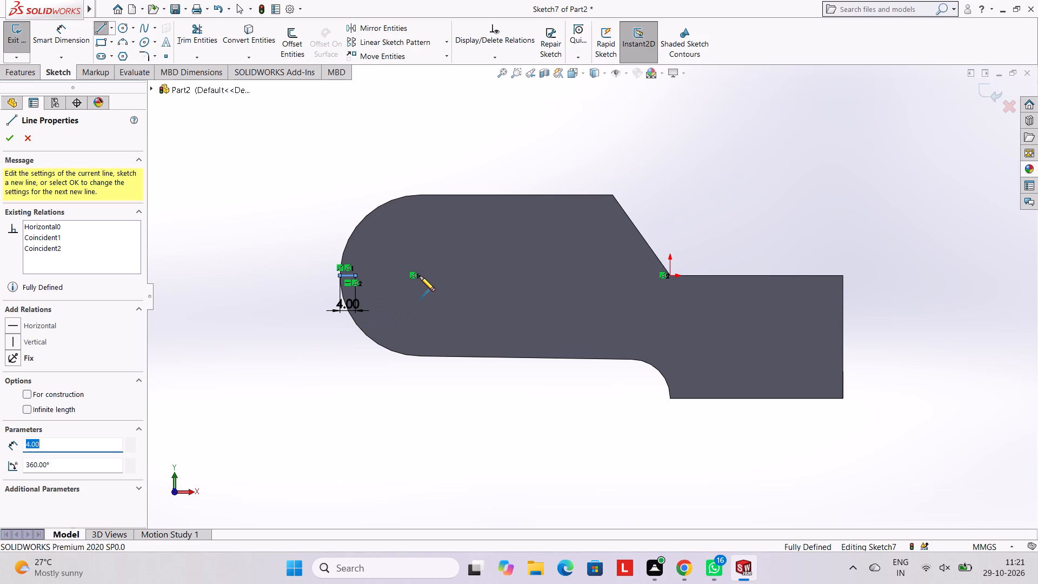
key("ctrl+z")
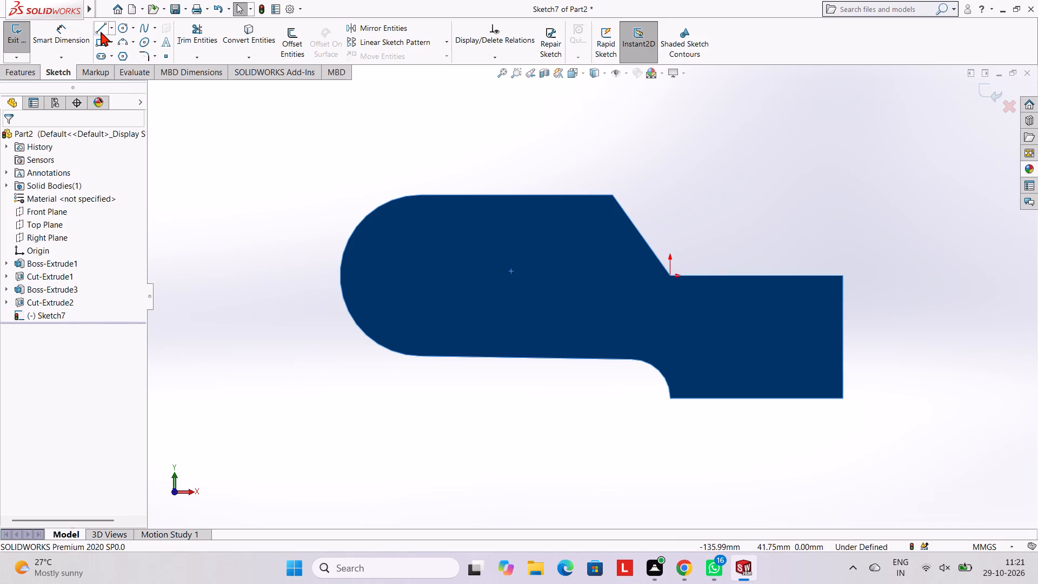
Draw a 42 mm horizontal line inward from the rounded end's outermost point on the side face.
left_click(101, 31)
left_click(340, 274)
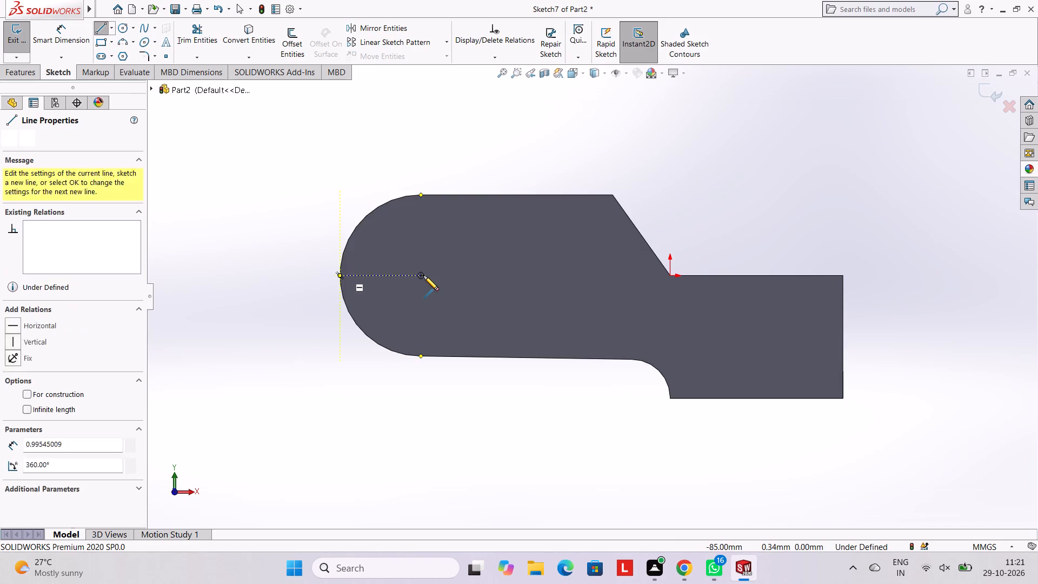
type("452")
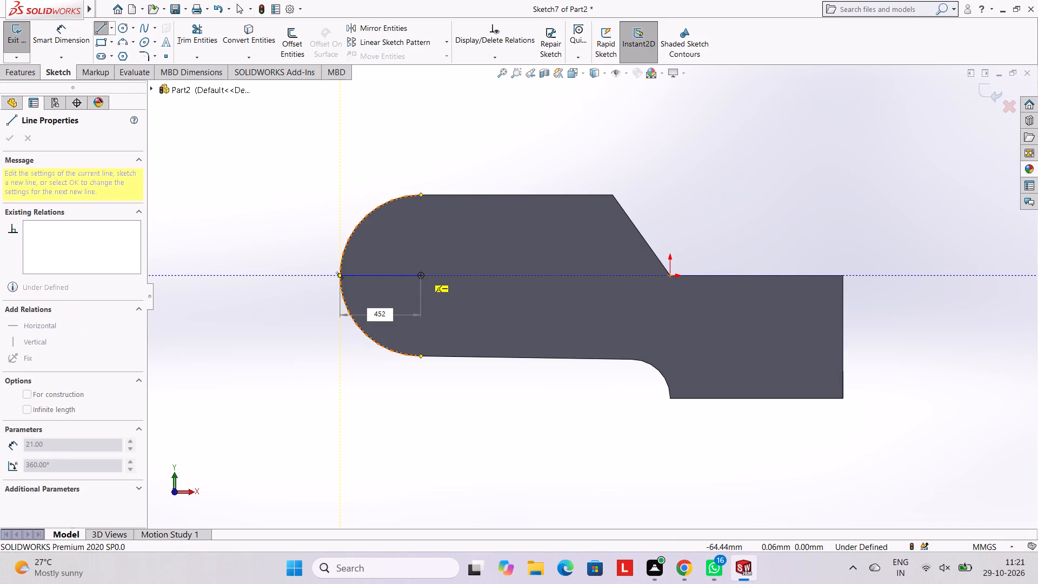
key("BackSpace")
key("BackSpace")
key("2")
key("Return")
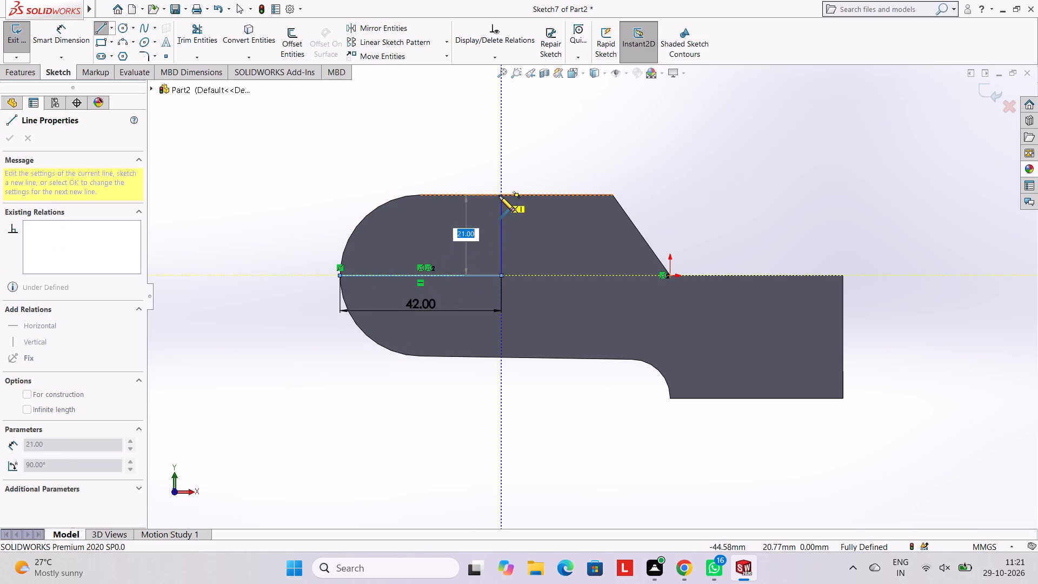
Draw vertical lines up and down from the 42 mm line's inner end, extending past the face's upper and lower edges.
left_click(501, 177)
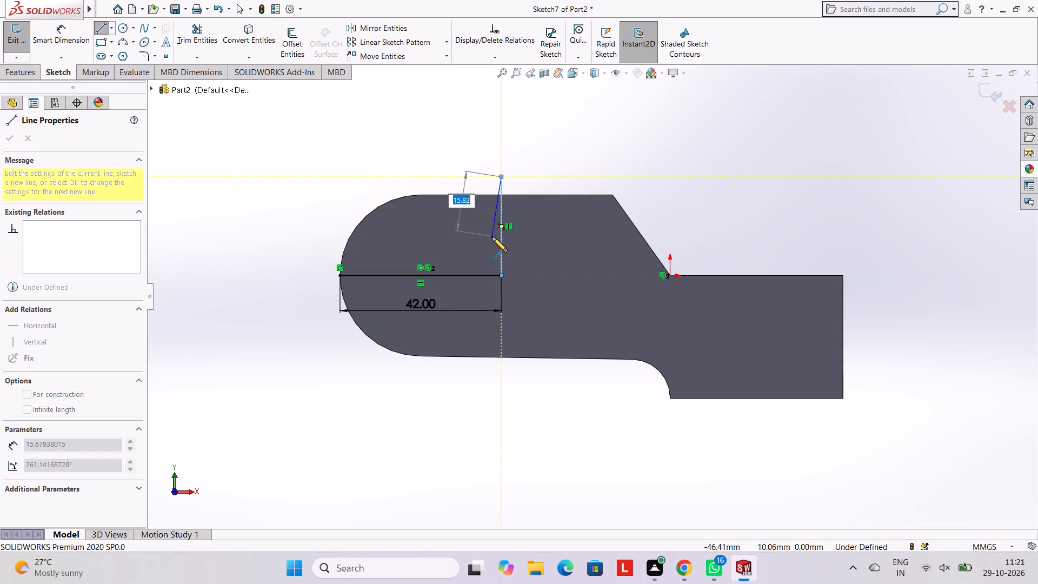
key("Escape")
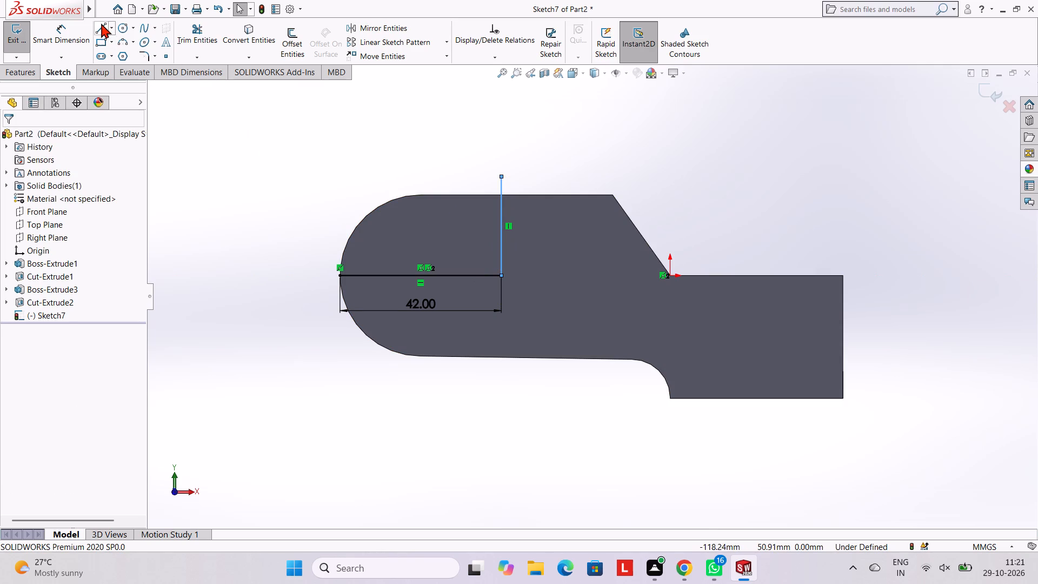
left_click(107, 28)
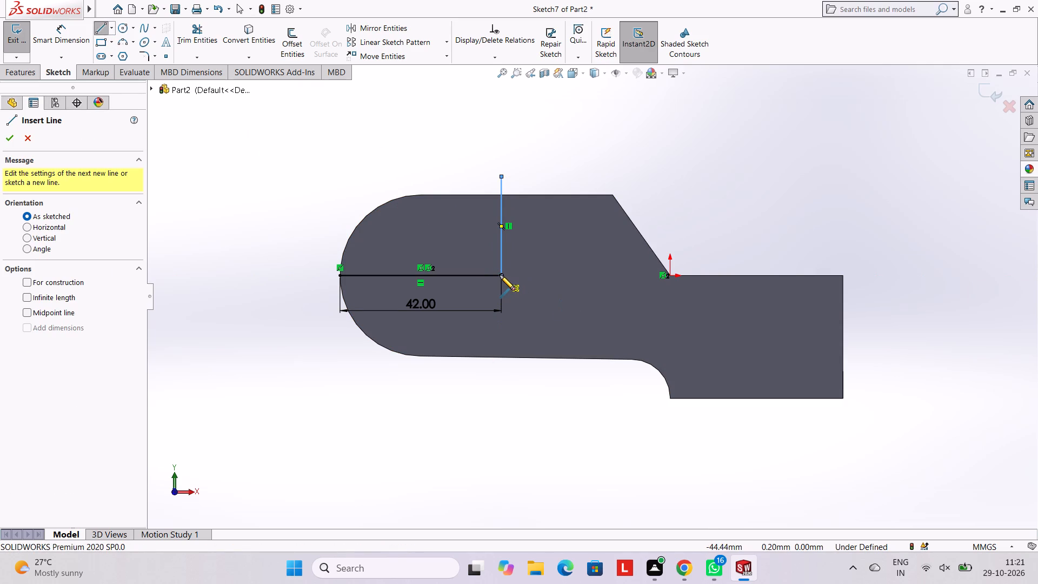
left_click(500, 275)
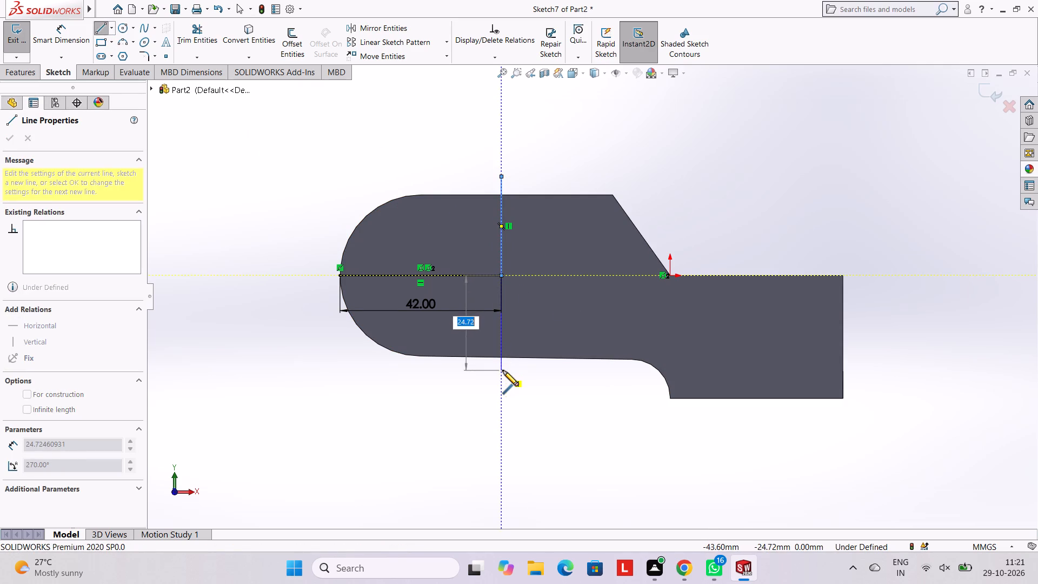
left_click(503, 370)
key("Escape")
key("Escape")
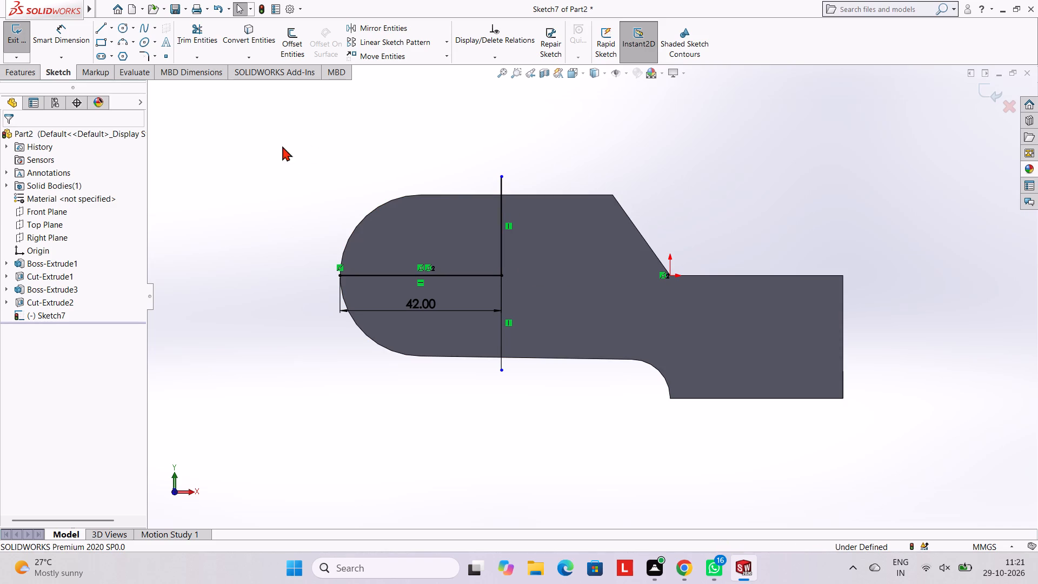
Draw a line along the upper straight edge from the sloped corner past the vertical line, and trim both overhangs where they cross.
left_click(100, 23)
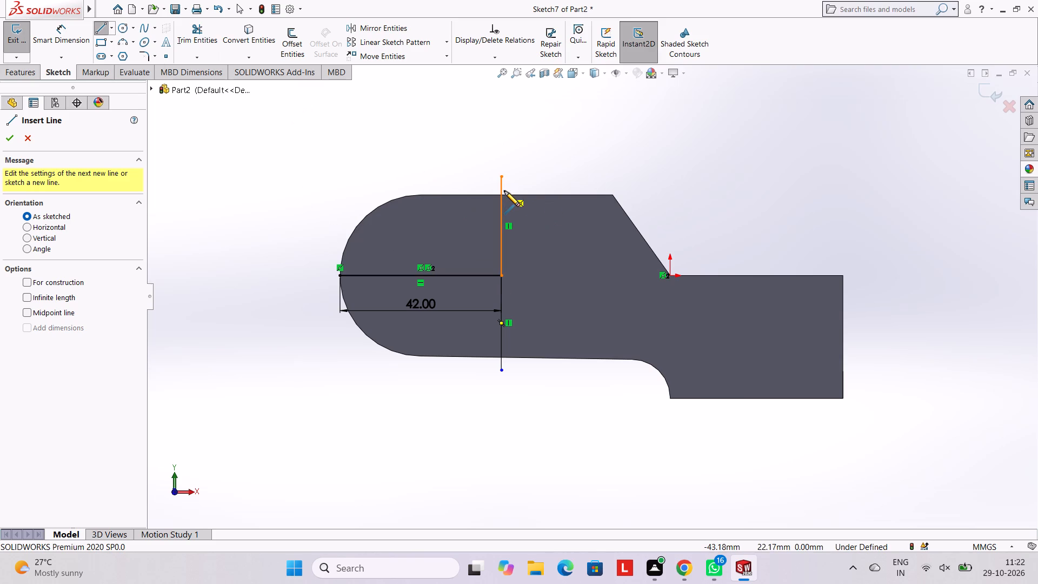
left_click(200, 41)
left_click(100, 30)
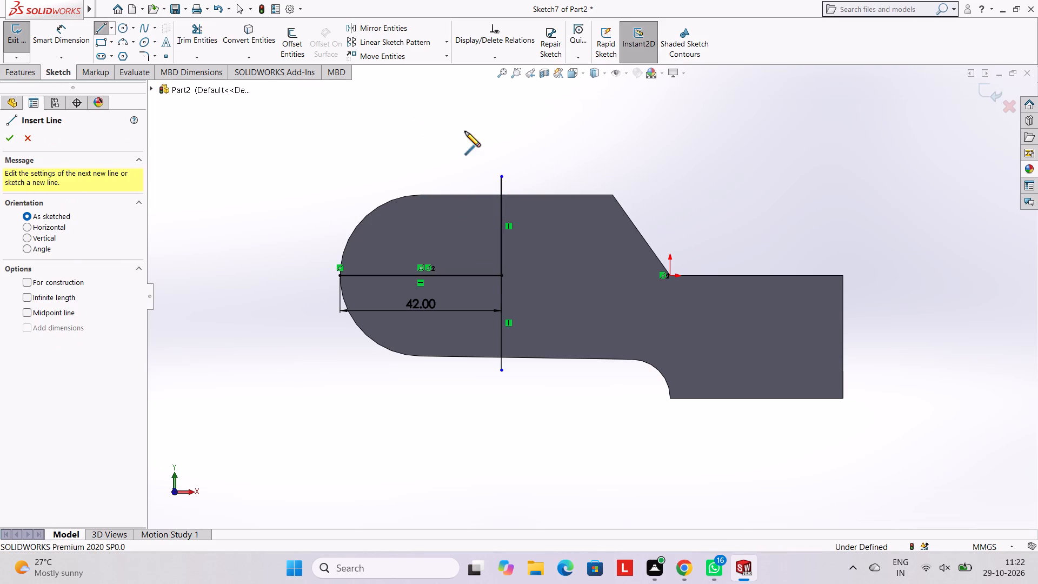
left_click(614, 195)
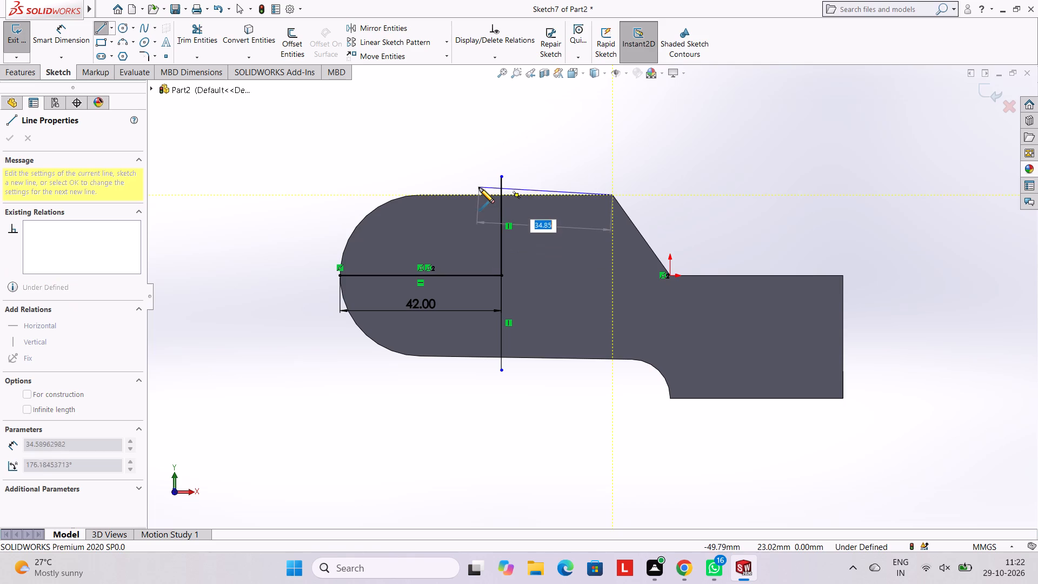
left_click(473, 195)
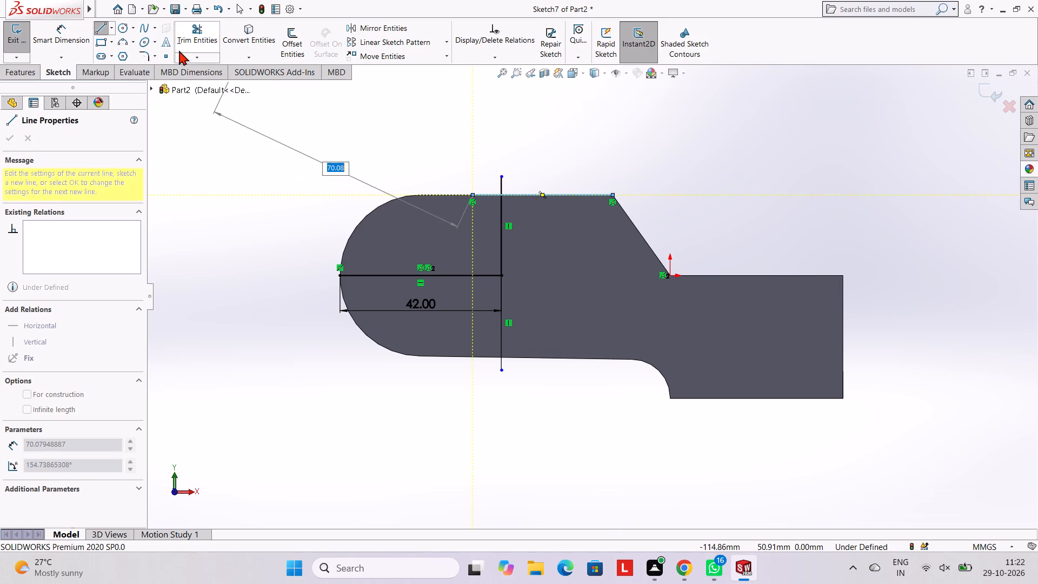
left_click(190, 41)
left_click(483, 194)
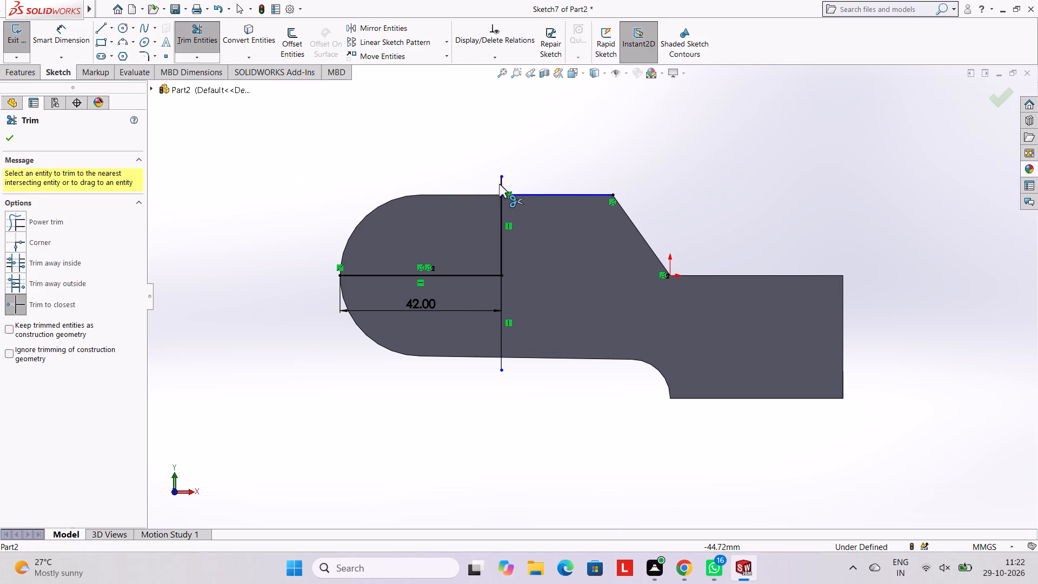
left_click(500, 182)
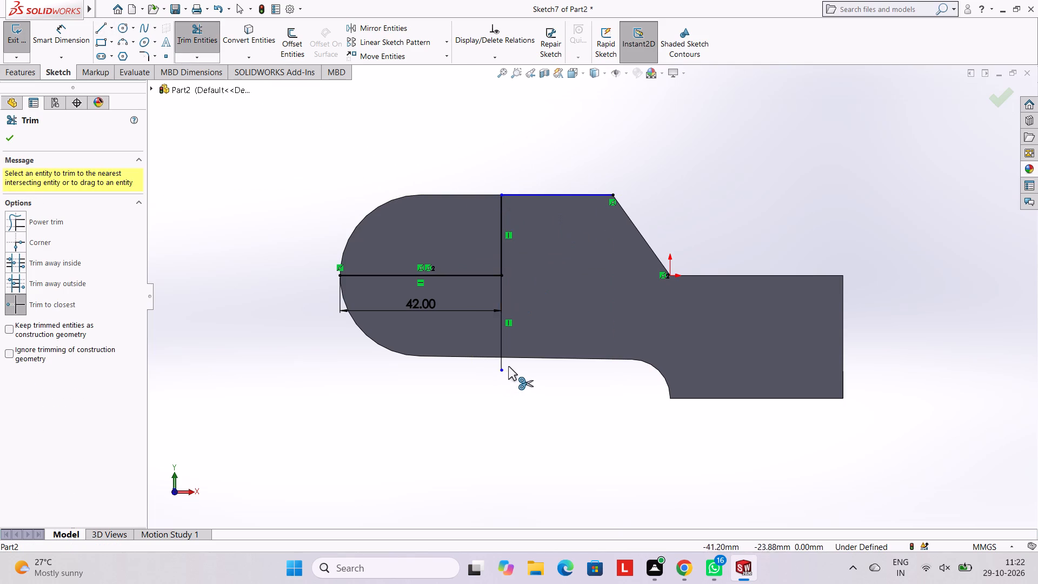
Draw a three-point arc of 10 mm radius over the concave rounded corner on the underside of the face.
left_click(98, 34)
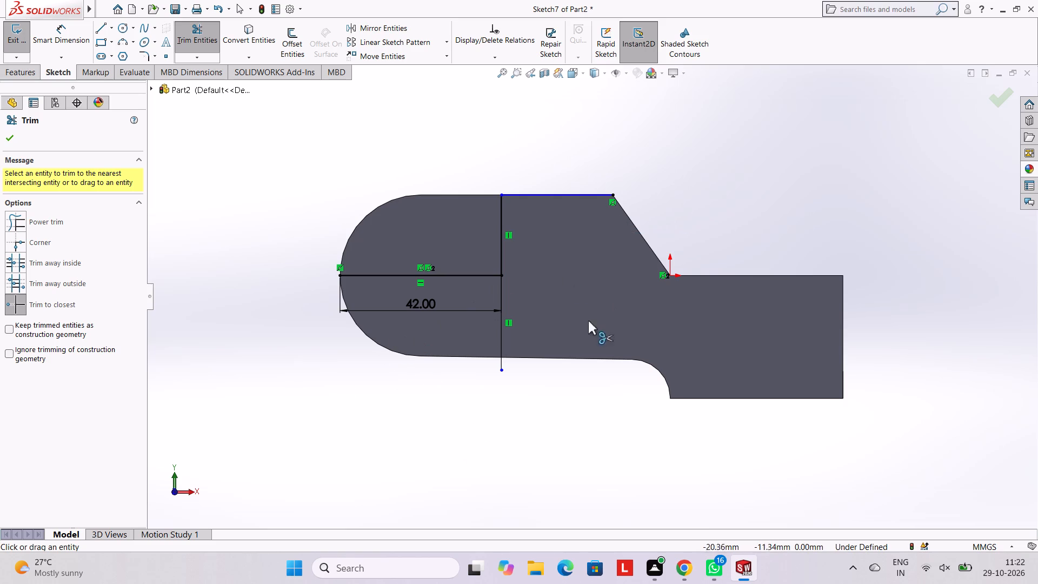
left_click(105, 27)
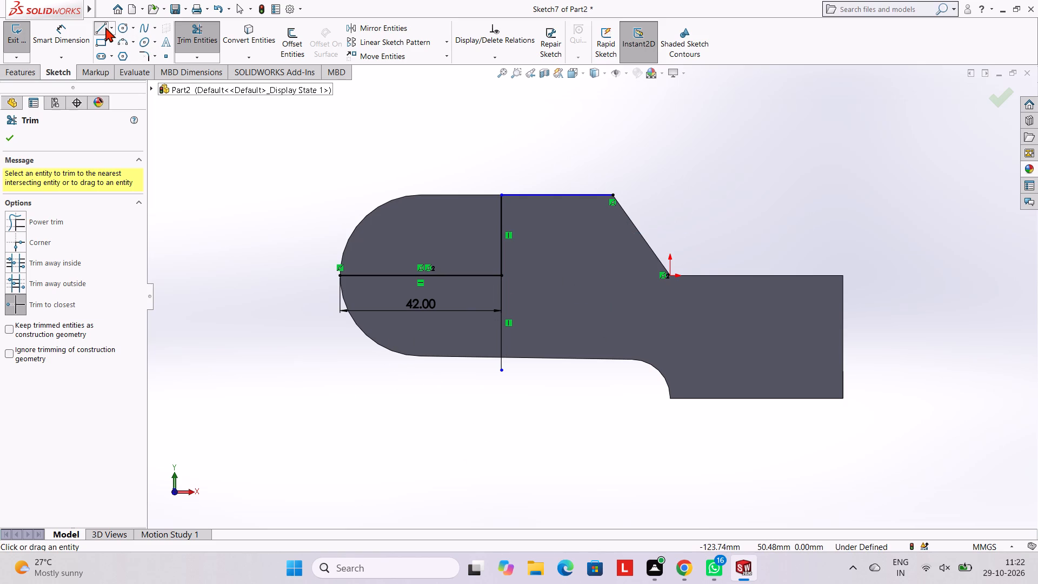
left_click(124, 45)
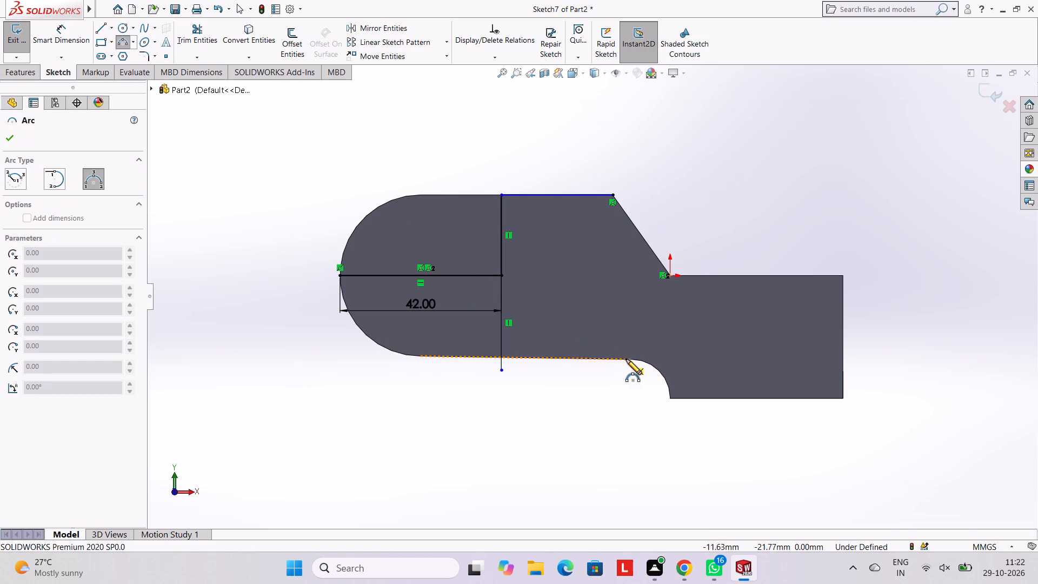
left_click(631, 359)
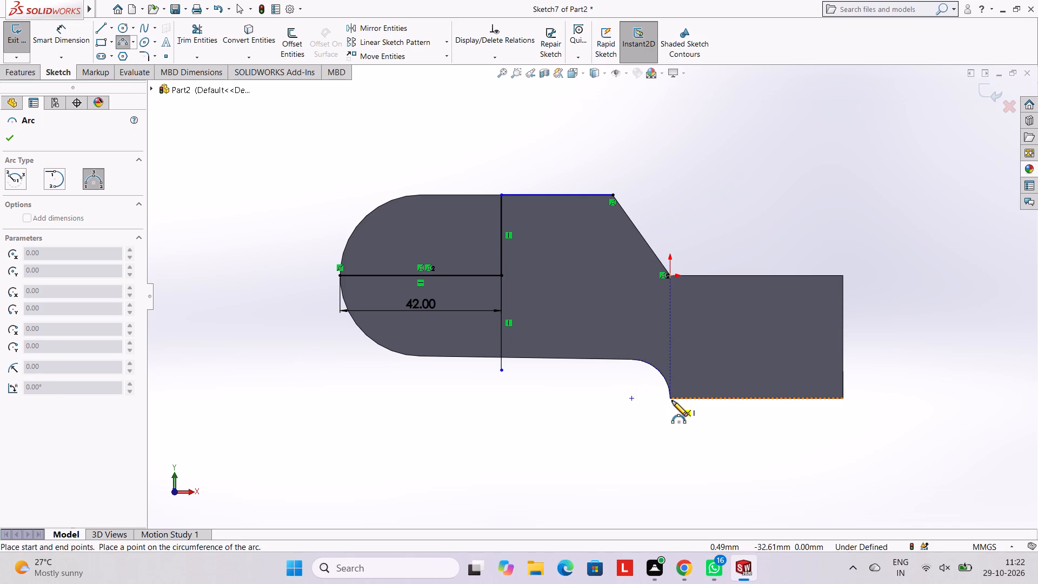
left_click(671, 399)
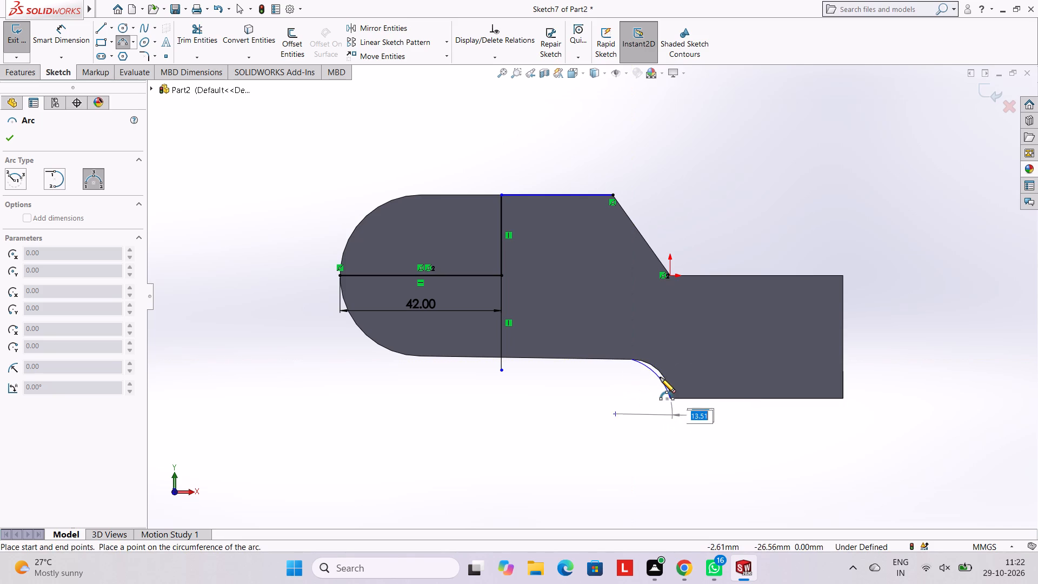
type("10")
key("Return")
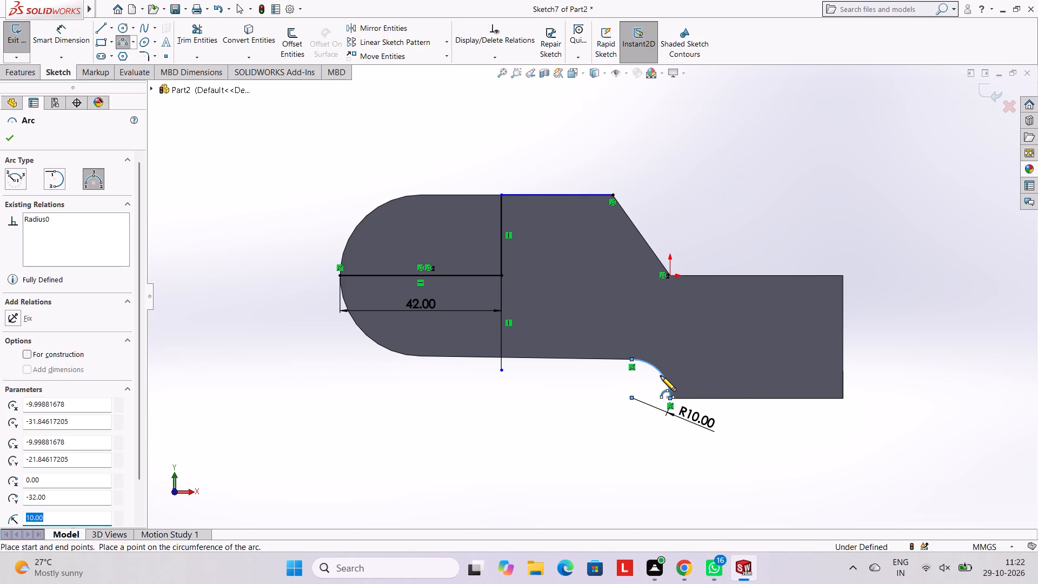
Draw a line along the lower straight edge from the arc's upper end past the vertical line, and trim both overhangs.
left_click(103, 30)
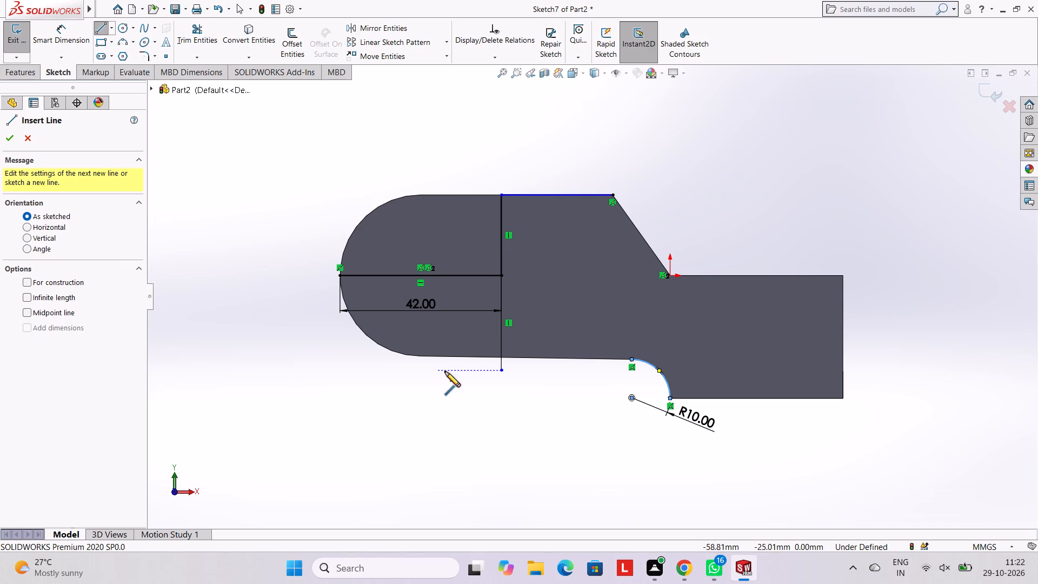
left_click(630, 358)
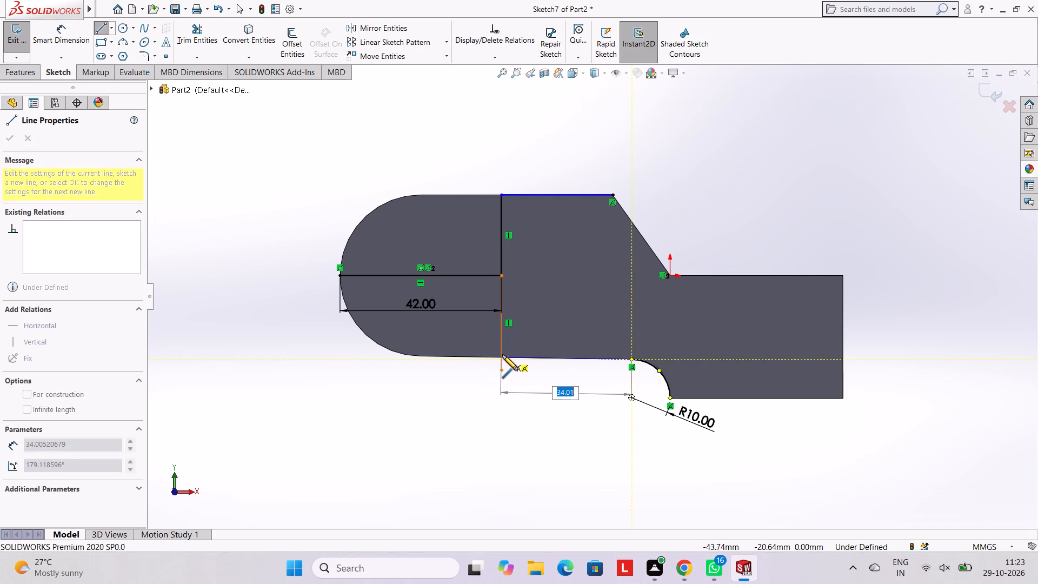
left_click(482, 358)
left_click(214, 44)
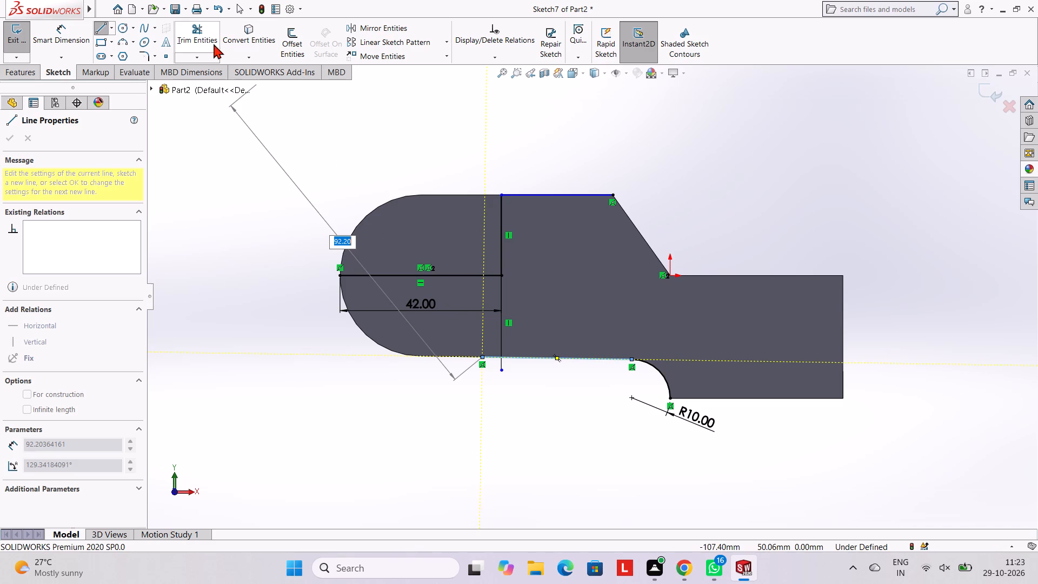
left_click(495, 356)
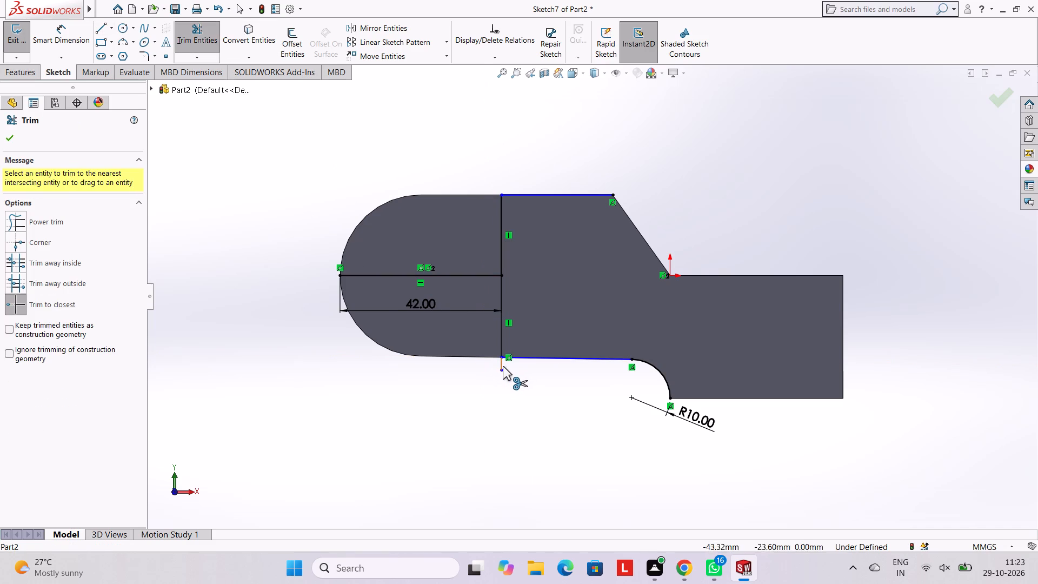
left_click(503, 366)
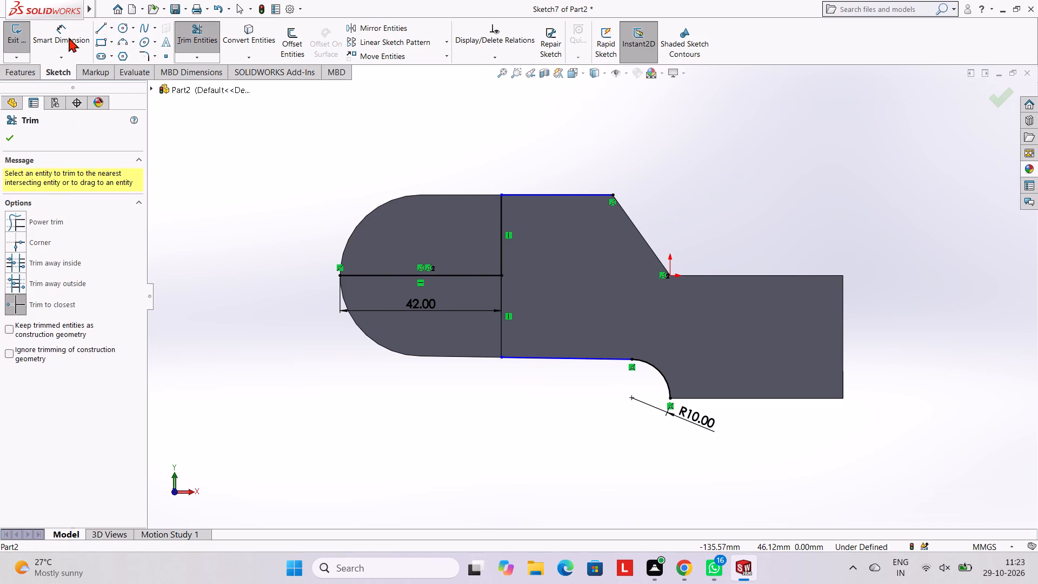
Trace the rectangular end from the arc's lower end with a 45 mm bottom line, a vertical line, and a top line ending at the origin.
left_click(98, 29)
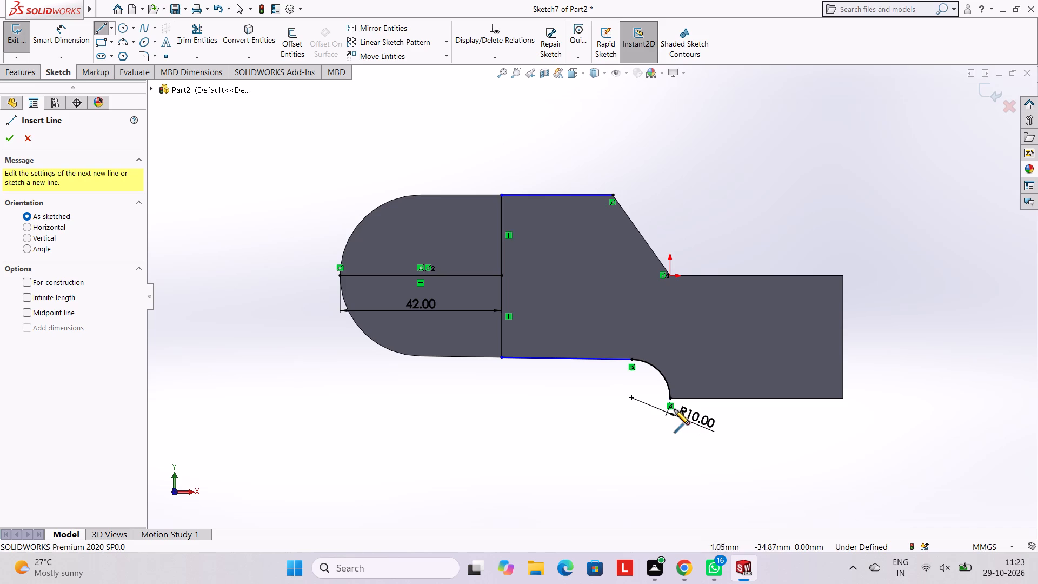
left_click(671, 399)
left_click(842, 397)
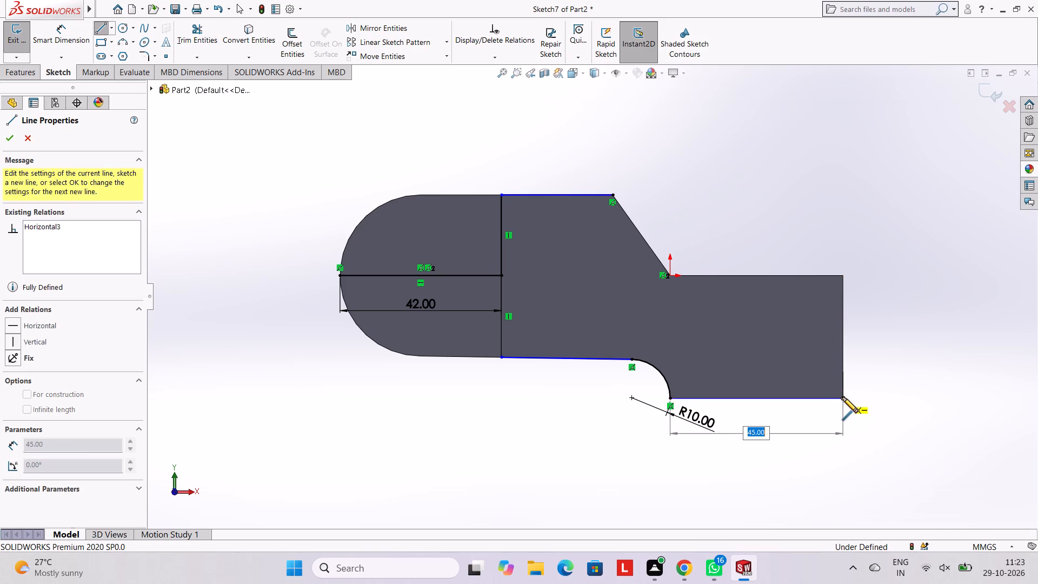
left_click(842, 277)
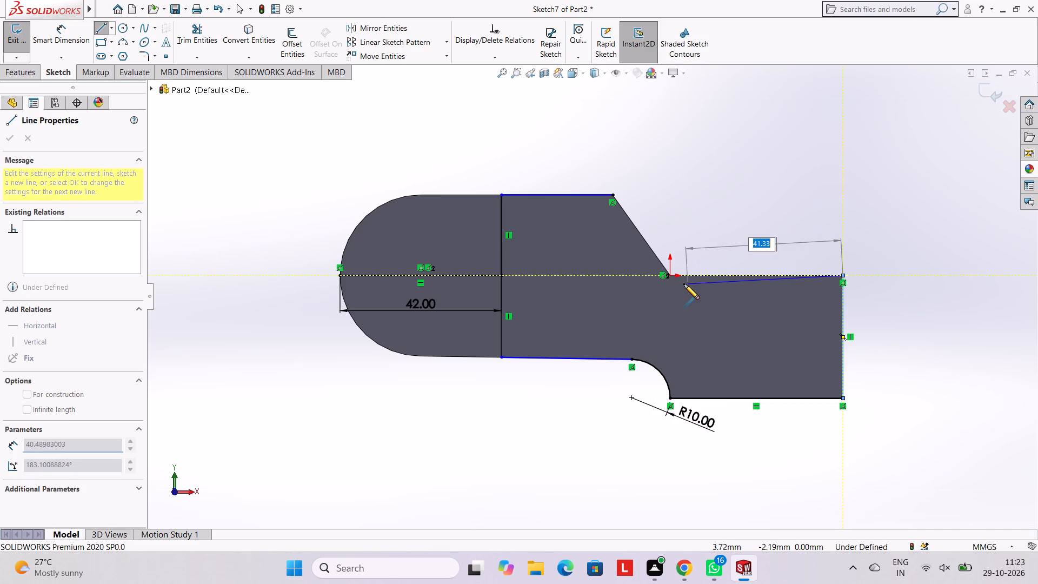
left_click(668, 274)
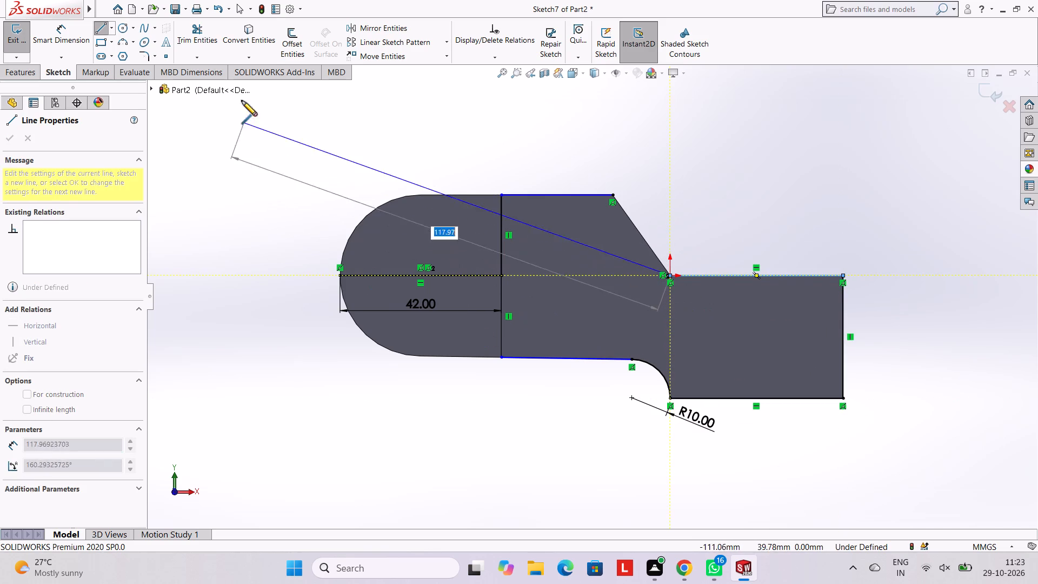
key("Escape")
key("Escape")
key("Escape")
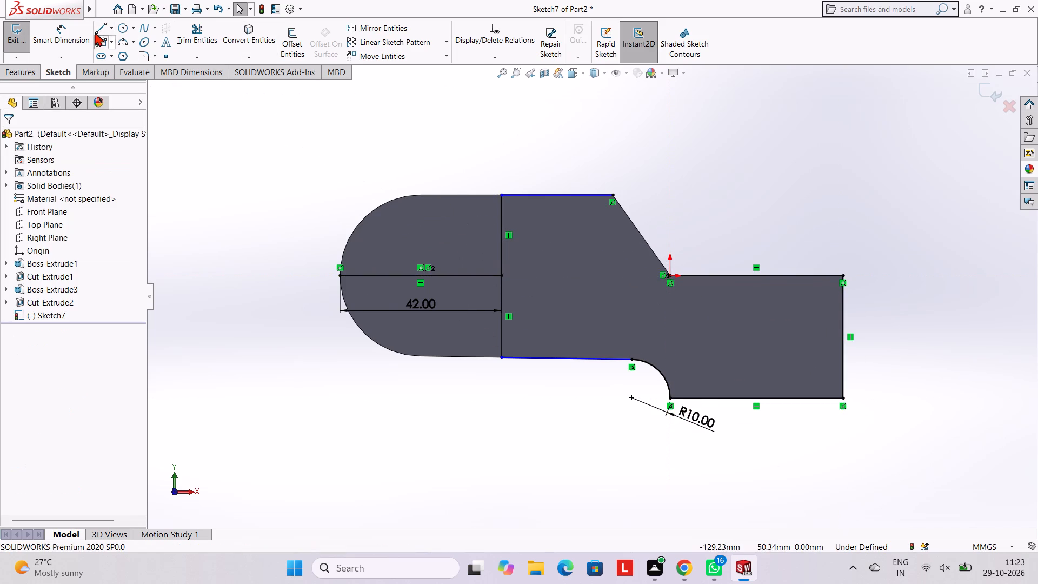
Dimension the length of the upper horizontal line with Smart Dimension, placing it above the part and accepting its value.
left_click(83, 28)
left_click(567, 194)
left_click(553, 139)
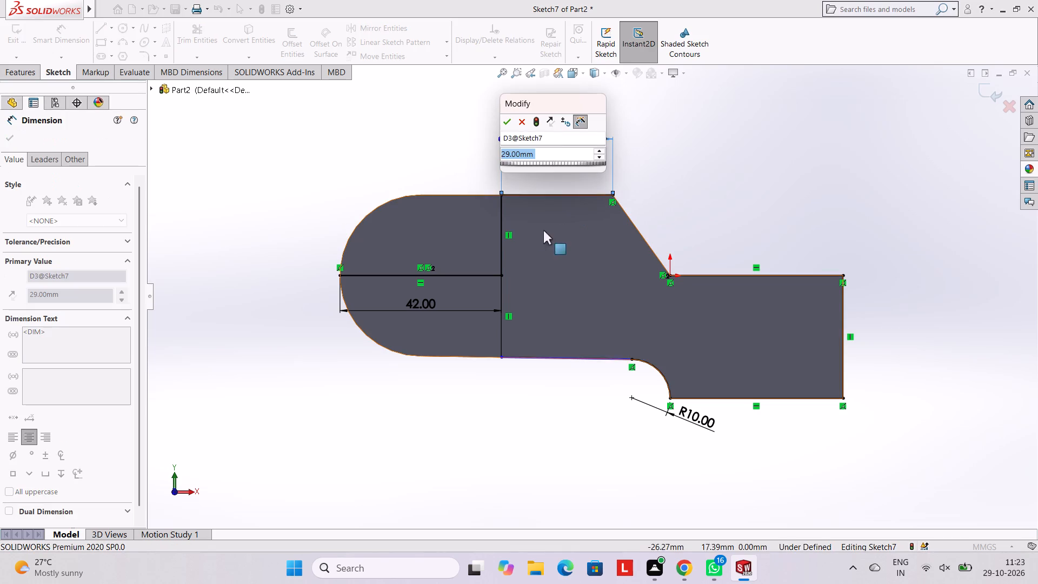
left_click(509, 125)
left_click(449, 134)
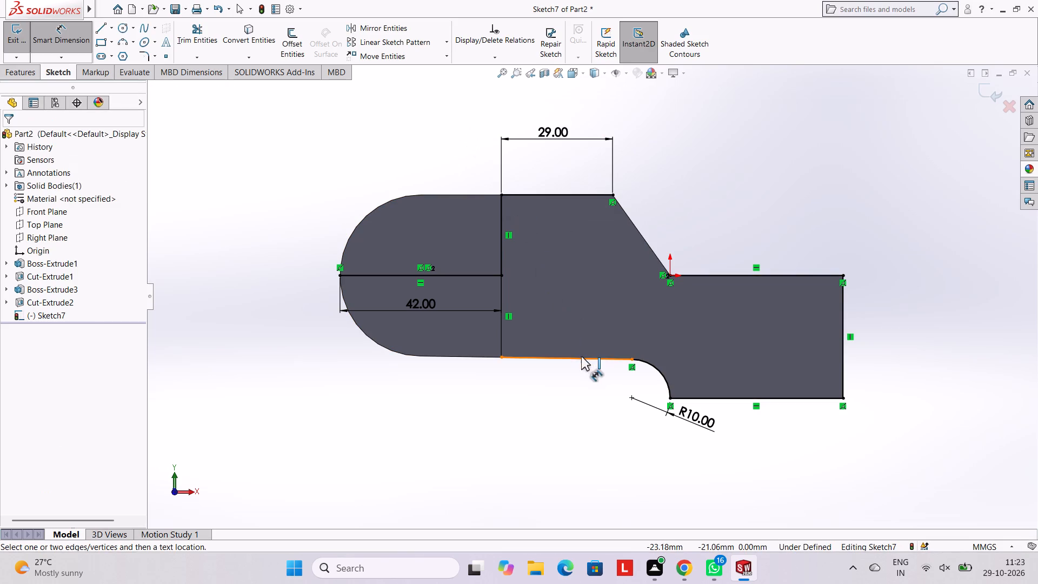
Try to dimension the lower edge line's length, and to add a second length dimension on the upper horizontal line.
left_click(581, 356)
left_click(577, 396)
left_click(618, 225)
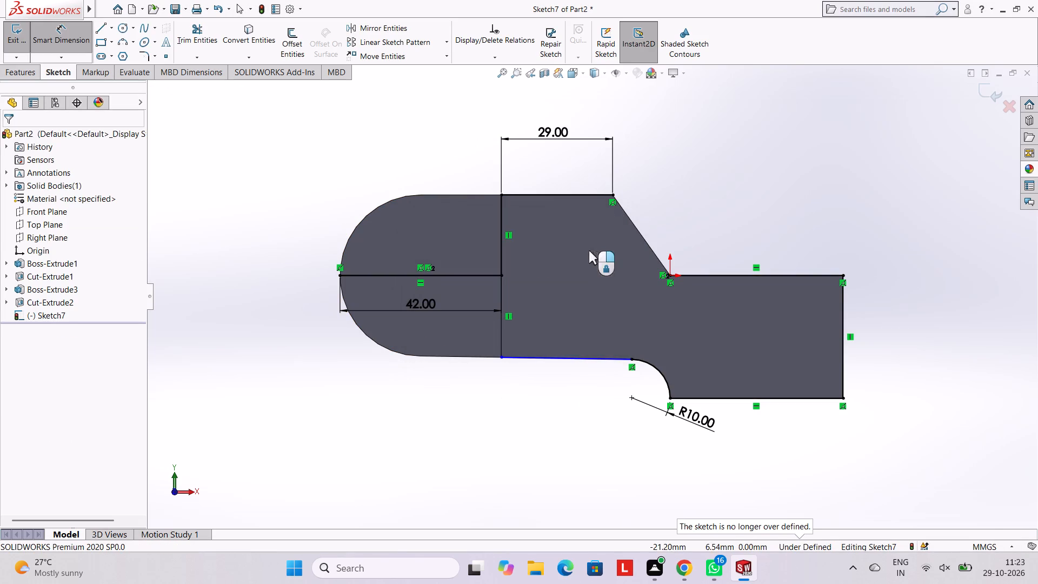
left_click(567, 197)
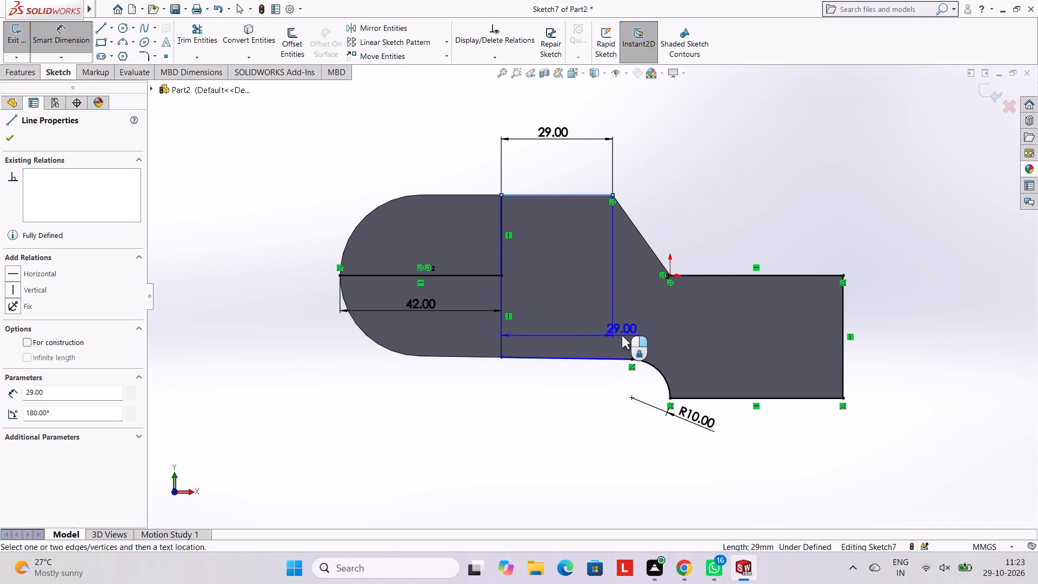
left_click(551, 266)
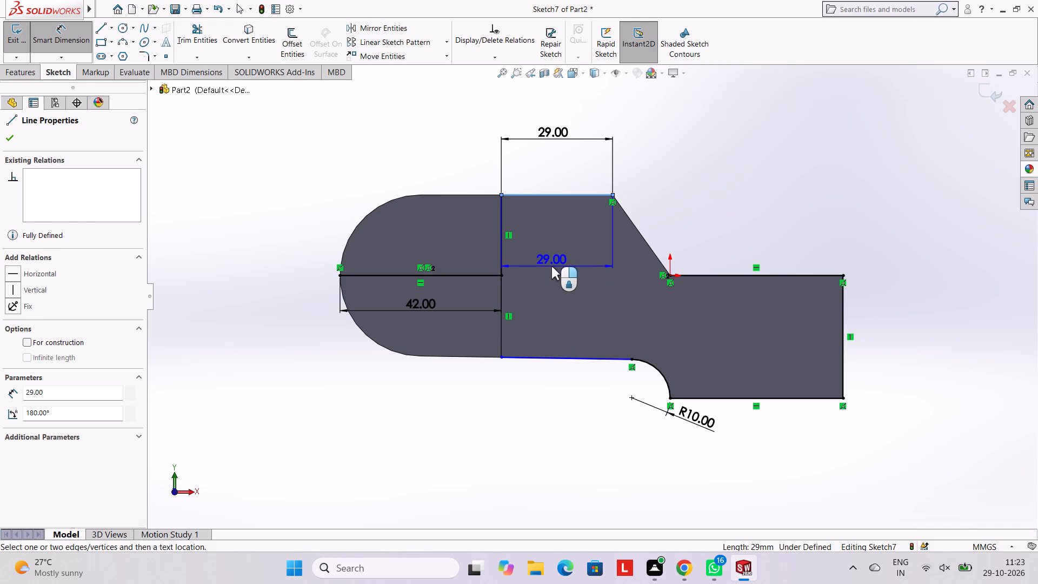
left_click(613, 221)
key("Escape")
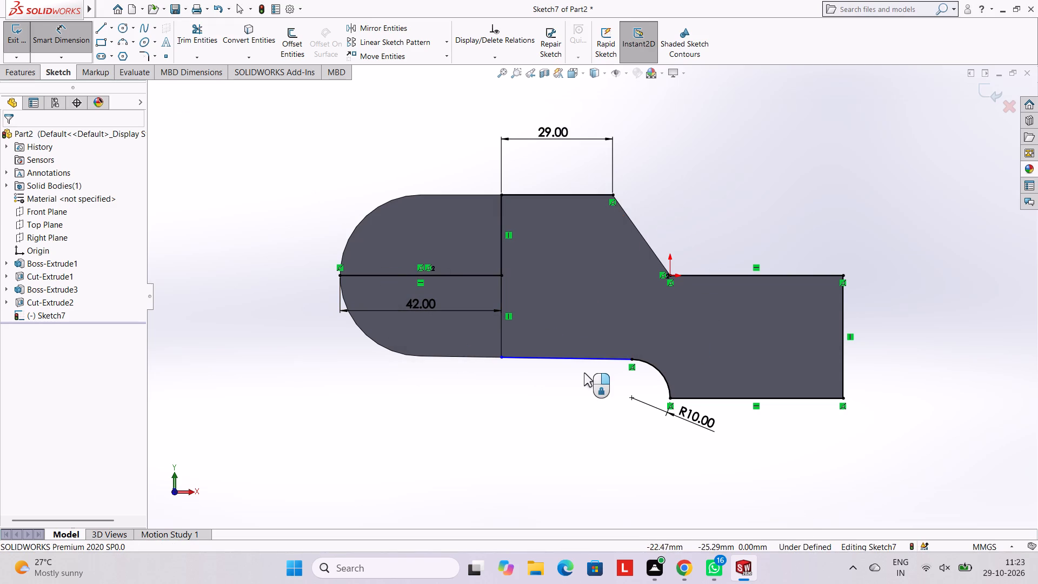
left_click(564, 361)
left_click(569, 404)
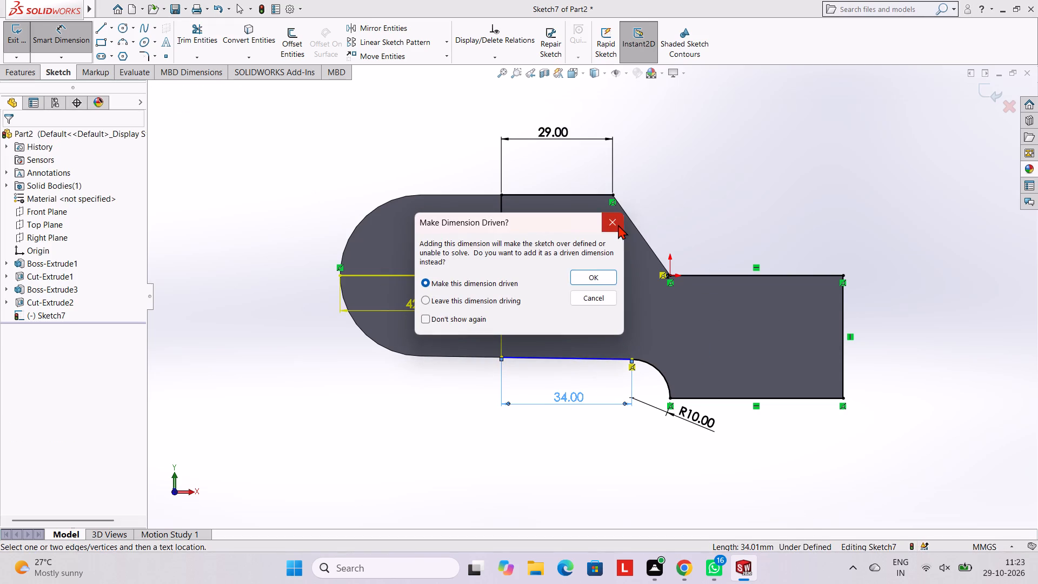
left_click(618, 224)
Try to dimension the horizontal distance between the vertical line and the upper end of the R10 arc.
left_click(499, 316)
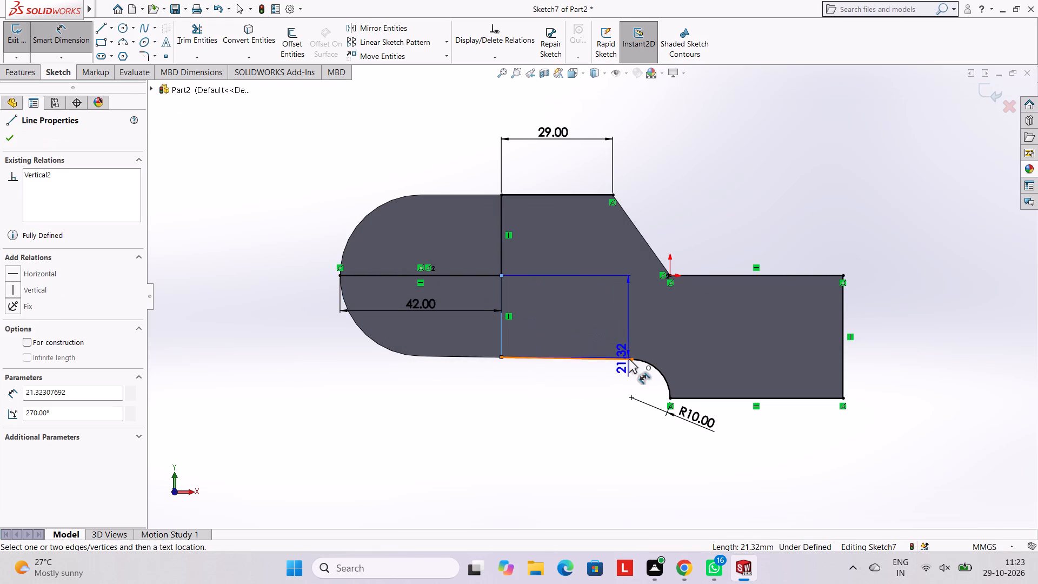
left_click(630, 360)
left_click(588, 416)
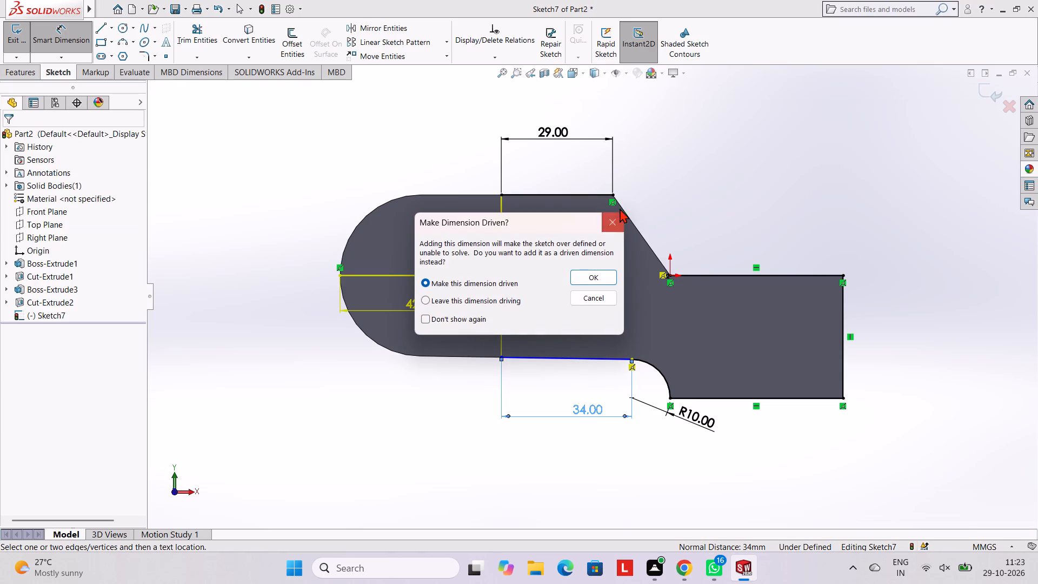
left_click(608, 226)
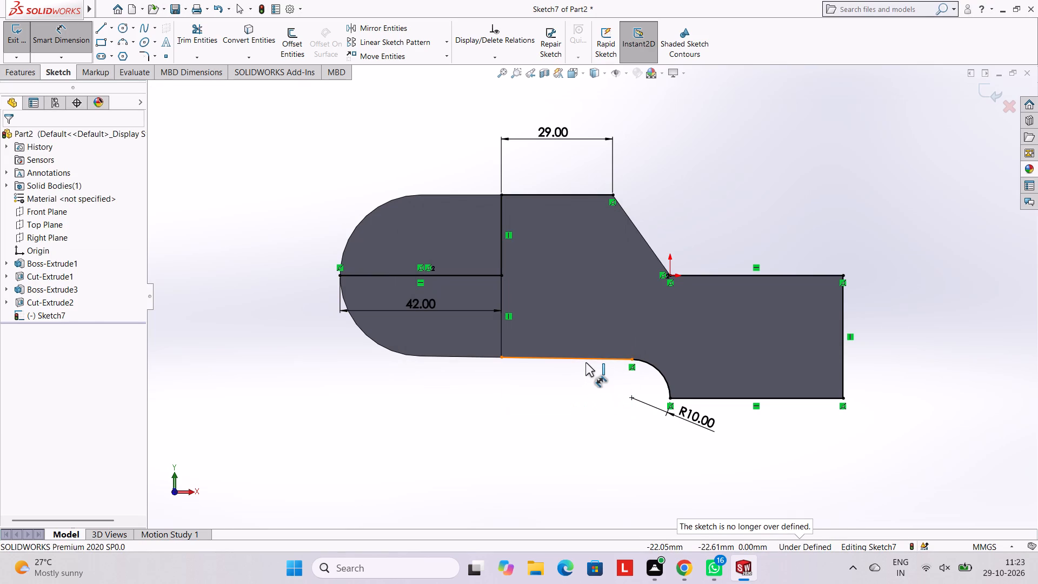
Dimension the distance from the lower edge line to the rounded end's endpoint of the horizontal line, accepting its value.
left_click(585, 362)
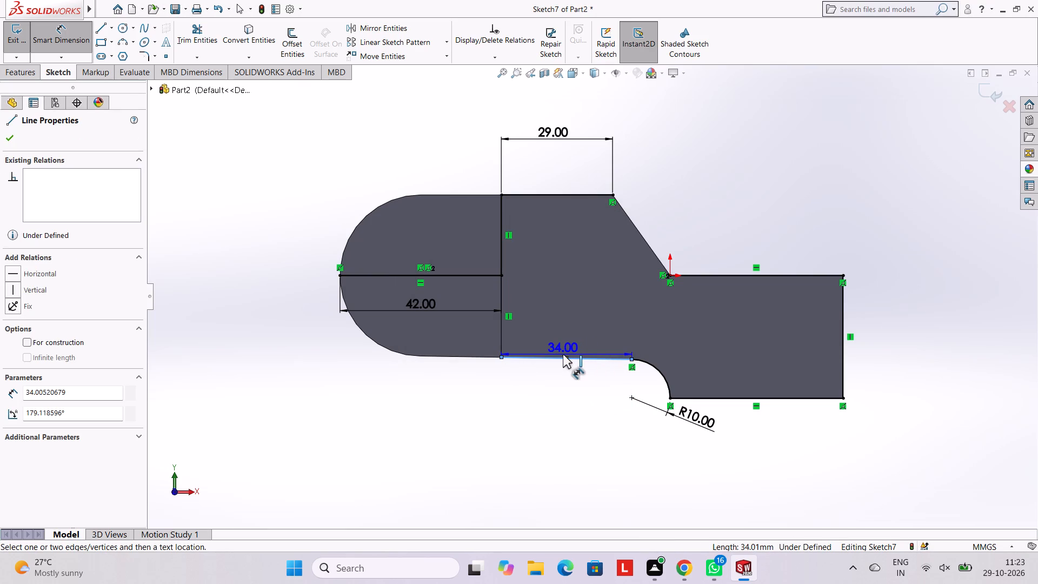
left_click(337, 277)
left_click(315, 310)
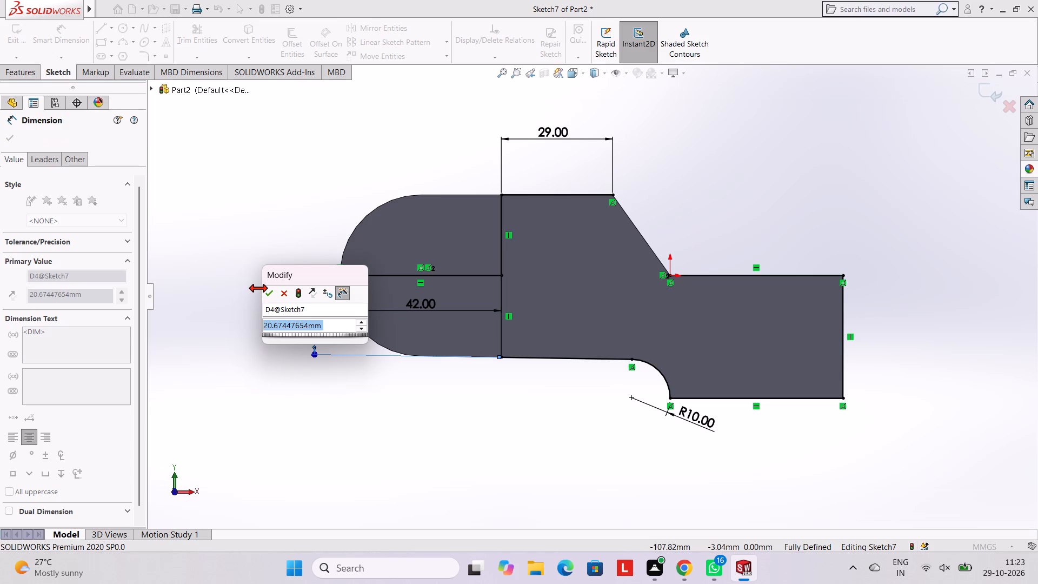
left_click(269, 294)
left_click(275, 242)
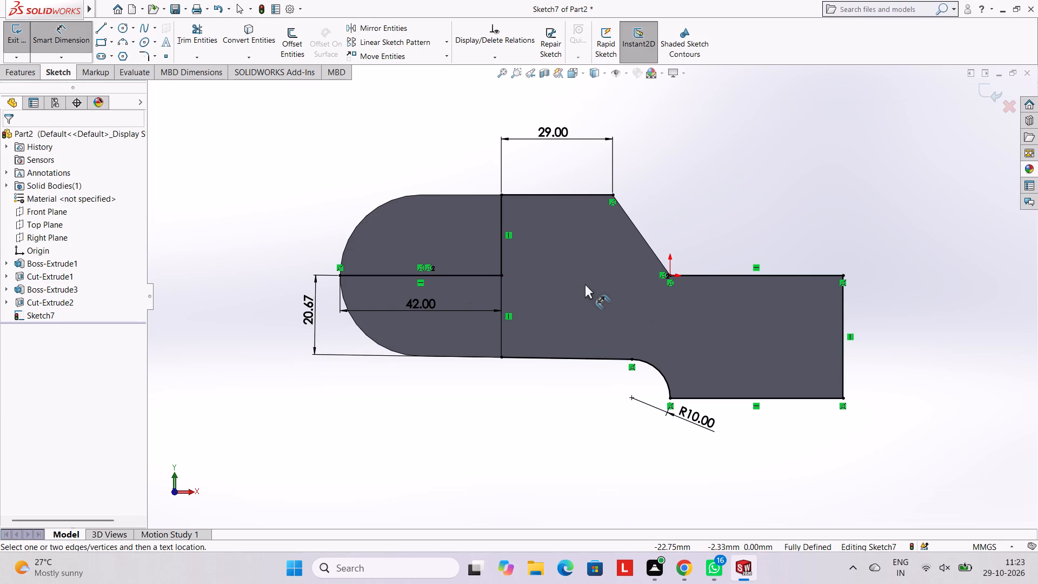
Extrude the closed stepped region of the side-face sketch as a 5 mm blind boss merged with the body.
left_click(31, 74)
left_click(37, 36)
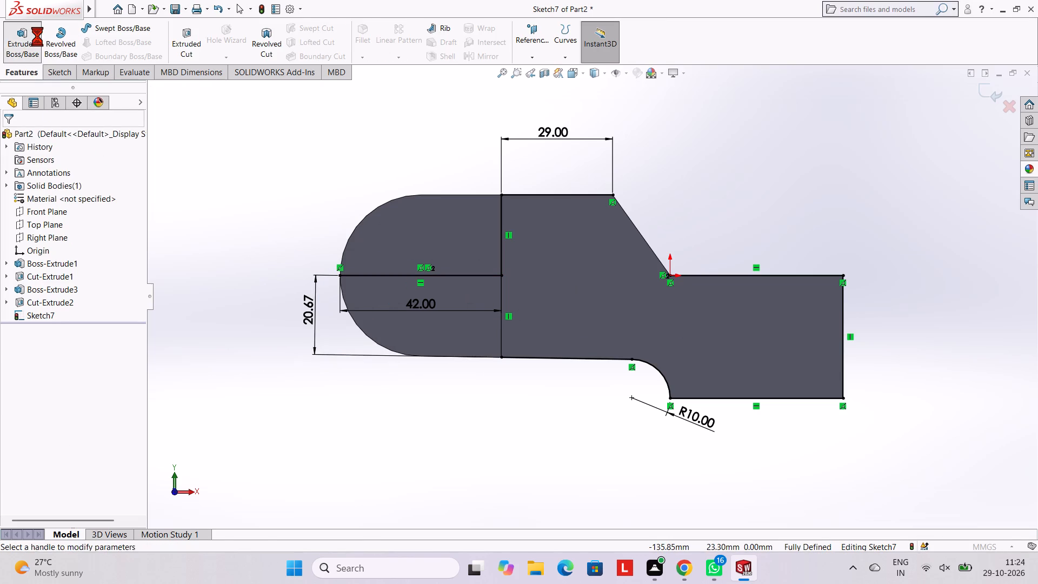
left_click(550, 241)
middle_click_drag(503, 188, 512, 262)
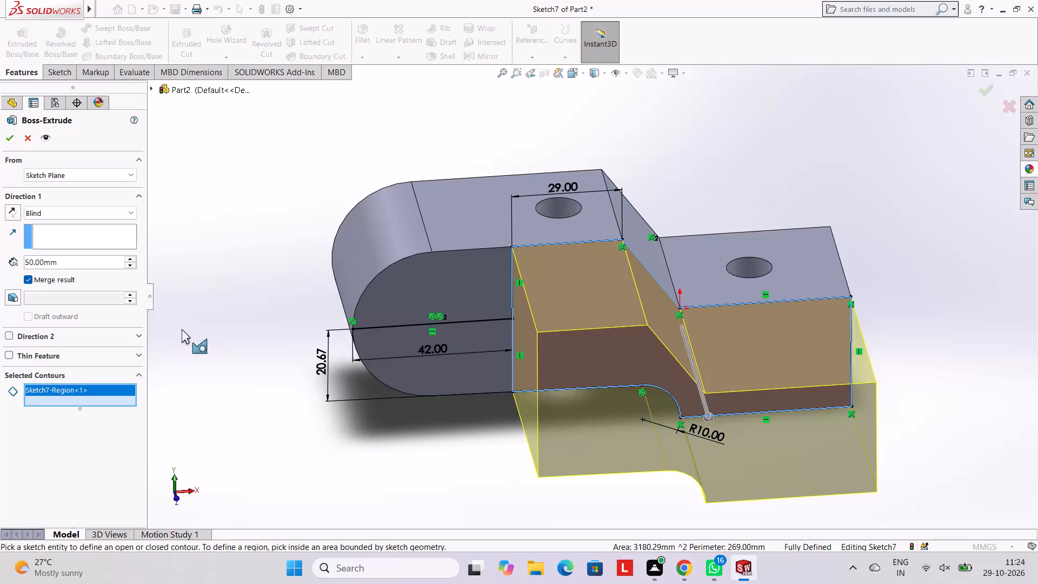
left_click(99, 259)
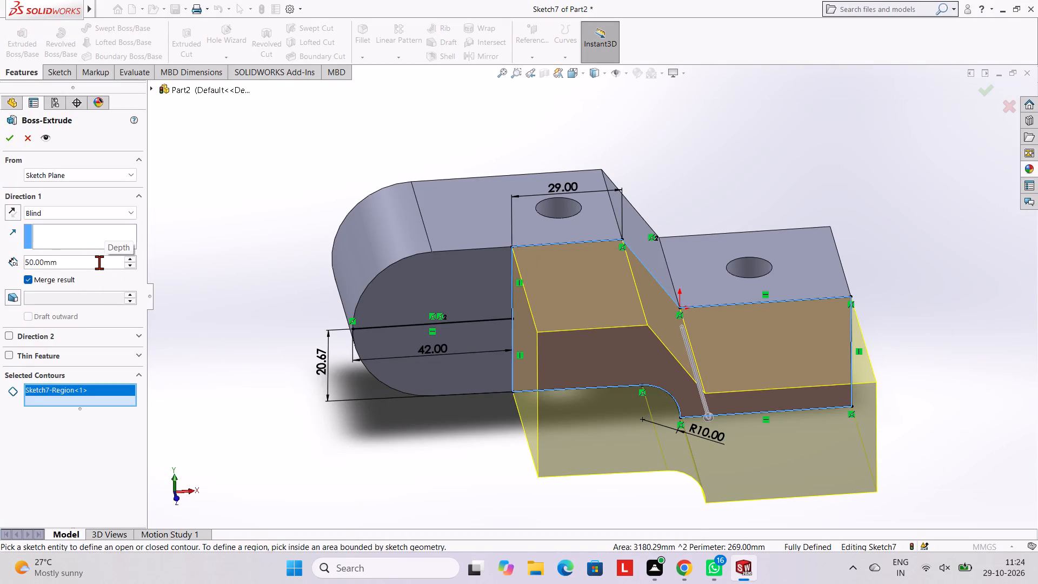
key("BackSpace")
key("BackSpace")
key("BackSpace")
key("BackSpace")
key("BackSpace")
key("BackSpace")
key("BackSpace")
key("BackSpace")
key("BackSpace")
key("BackSpace")
key("BackSpace")
key("BackSpace")
key("5")
key("Return")
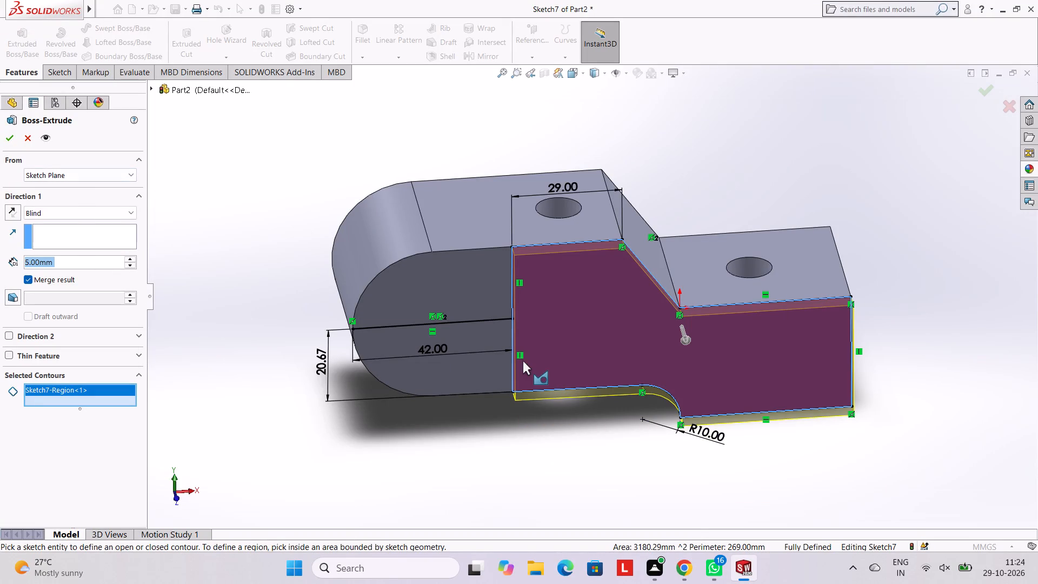
left_click(14, 140)
left_click(307, 182)
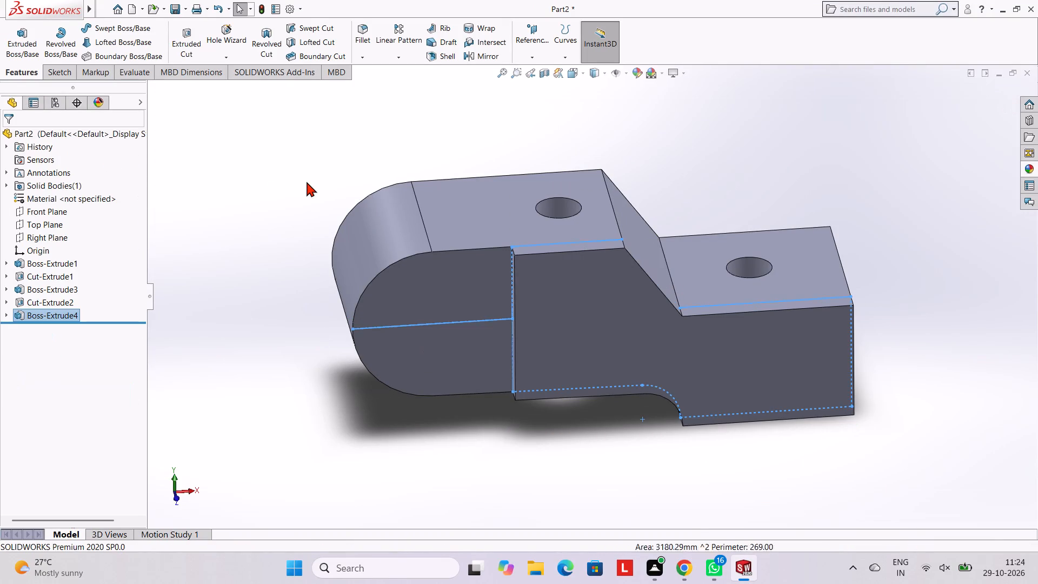
Start a sketch on the recessed round-ended side face and view it face-on.
scroll(767, 395, "down", 1)
scroll(767, 395, "up", 3)
scroll(744, 329, "up", 3)
scroll(634, 285, "down", 4)
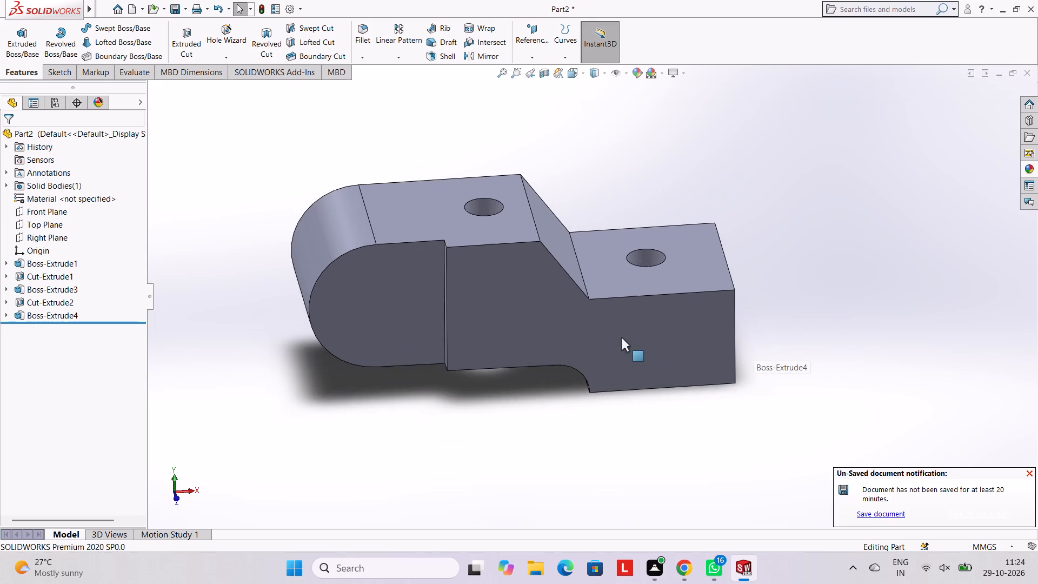
middle_click_drag(620, 337, 623, 381)
left_click(392, 321)
left_click(441, 291)
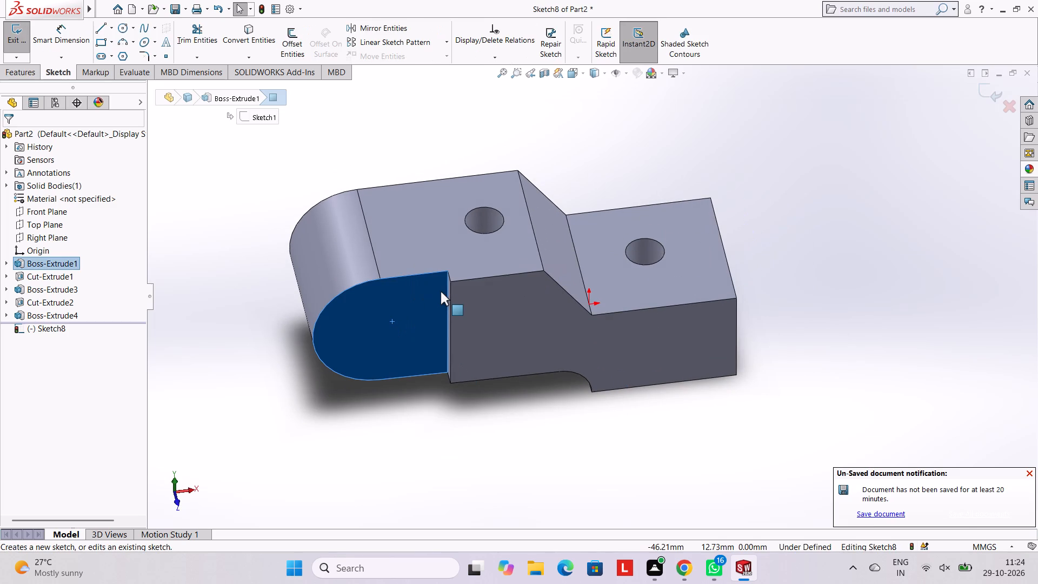
key("ctrl+8")
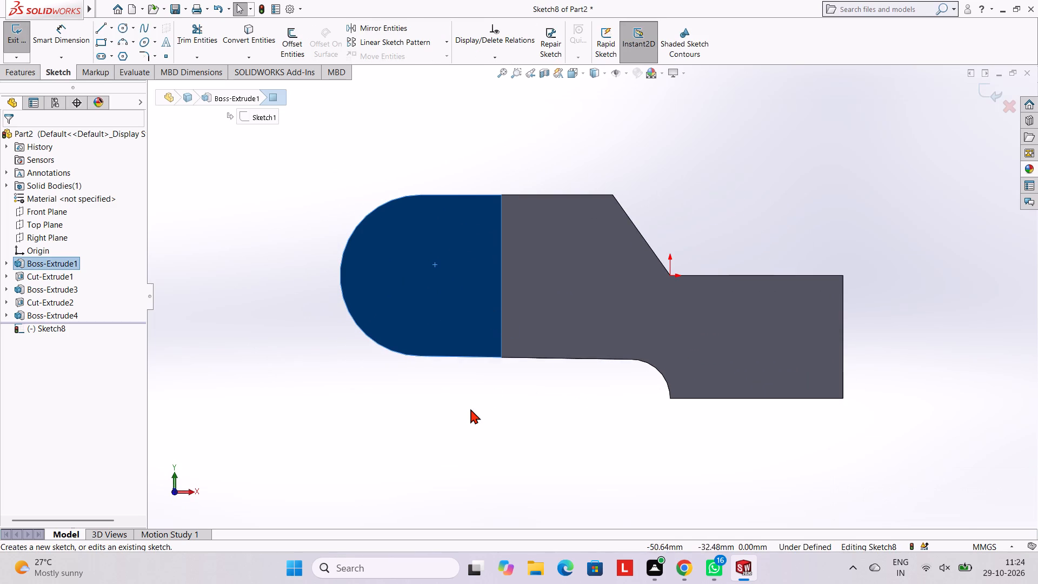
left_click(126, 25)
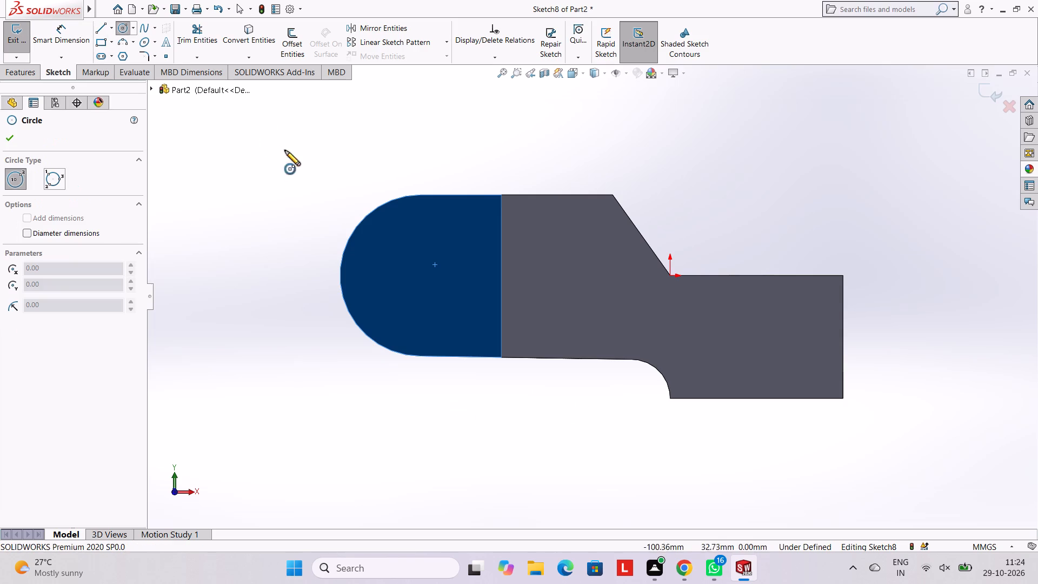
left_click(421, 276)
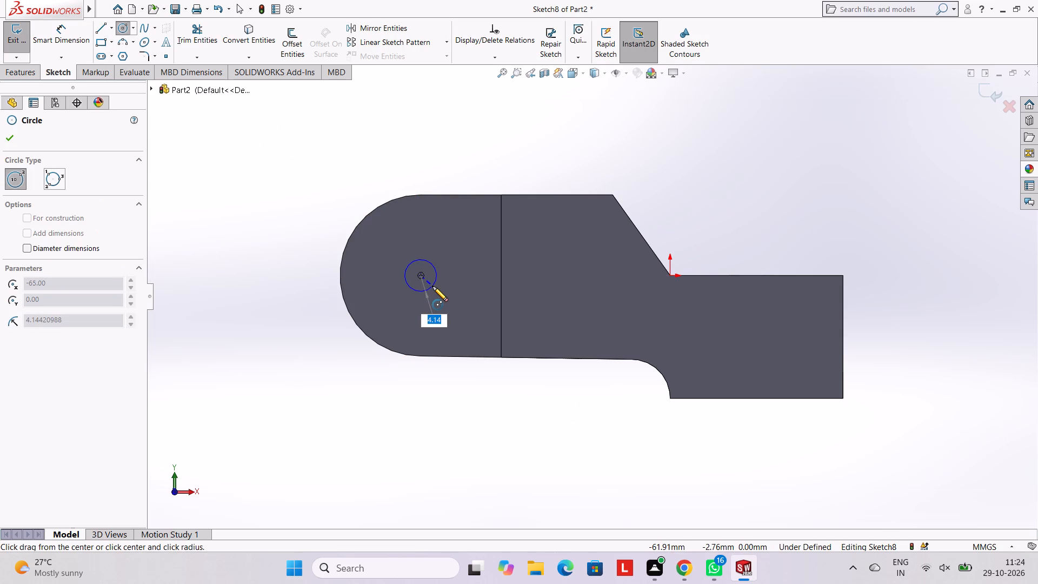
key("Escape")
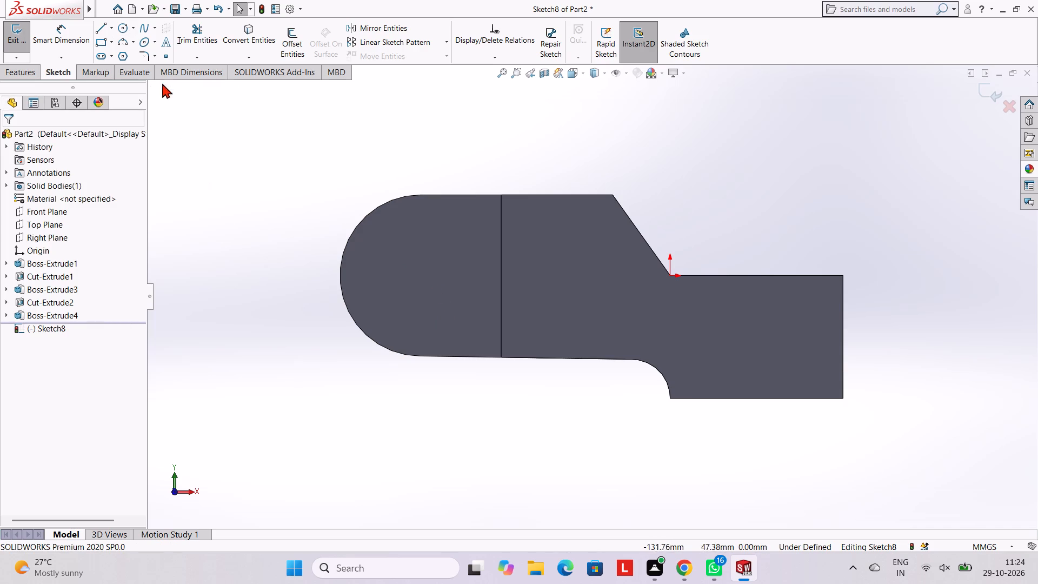
Sketch an 18 mm diameter circle centred on the rounded end's arc centre, with diameter dimensions enabled.
left_click(122, 29)
left_click(45, 230)
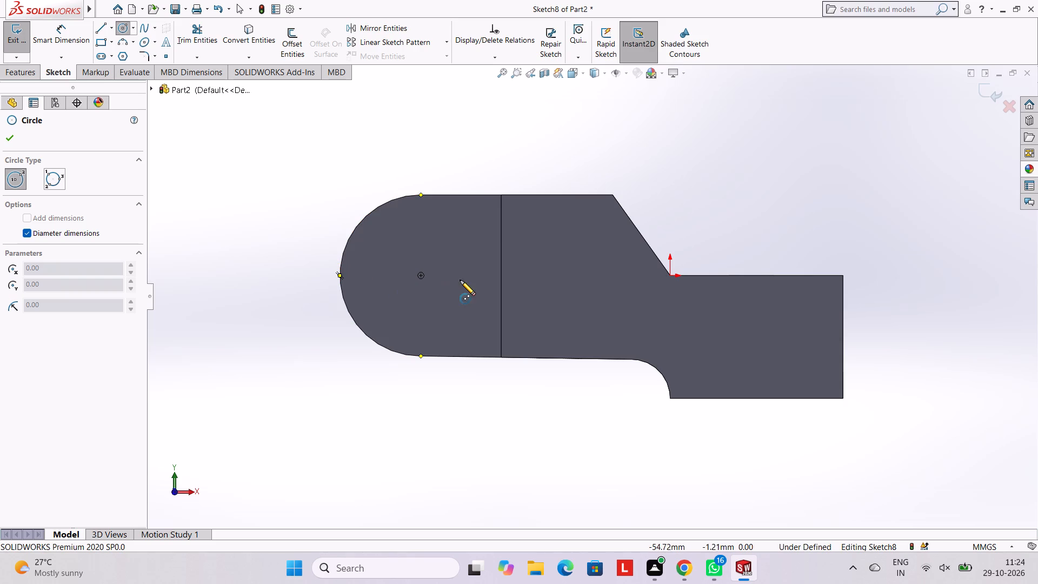
left_click(421, 275)
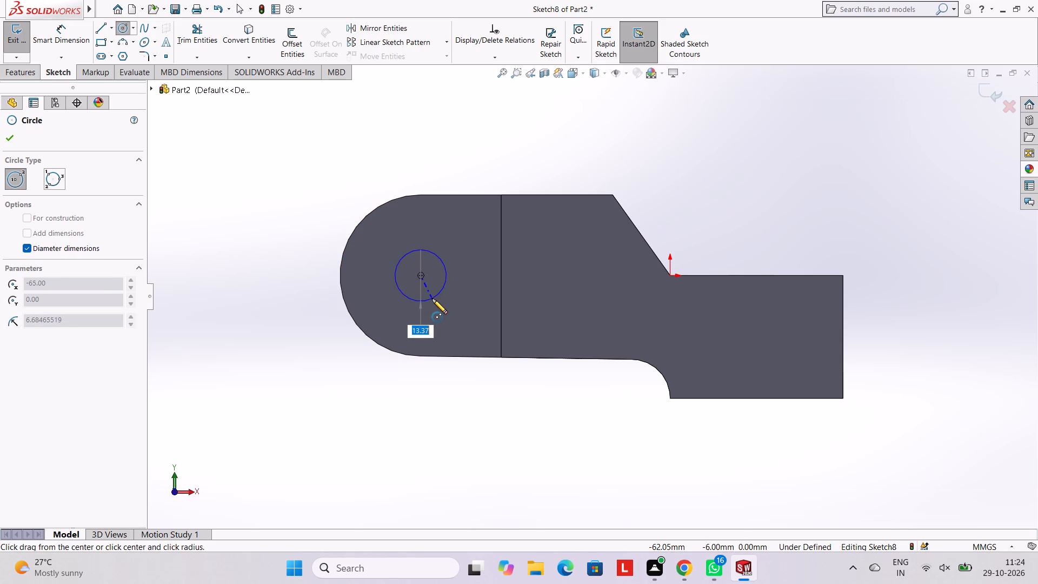
type("18")
key("Return")
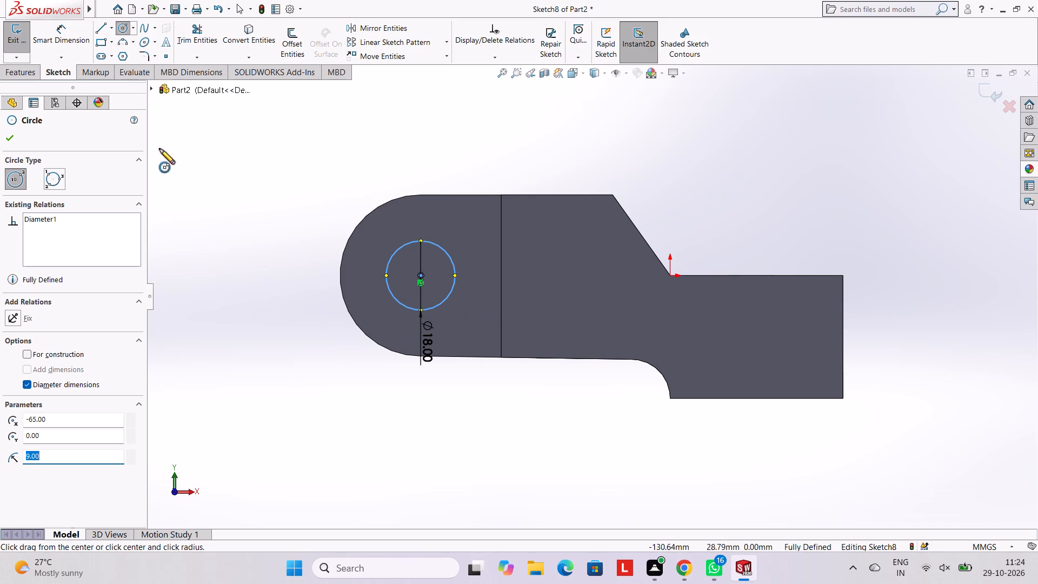
left_click(68, 37)
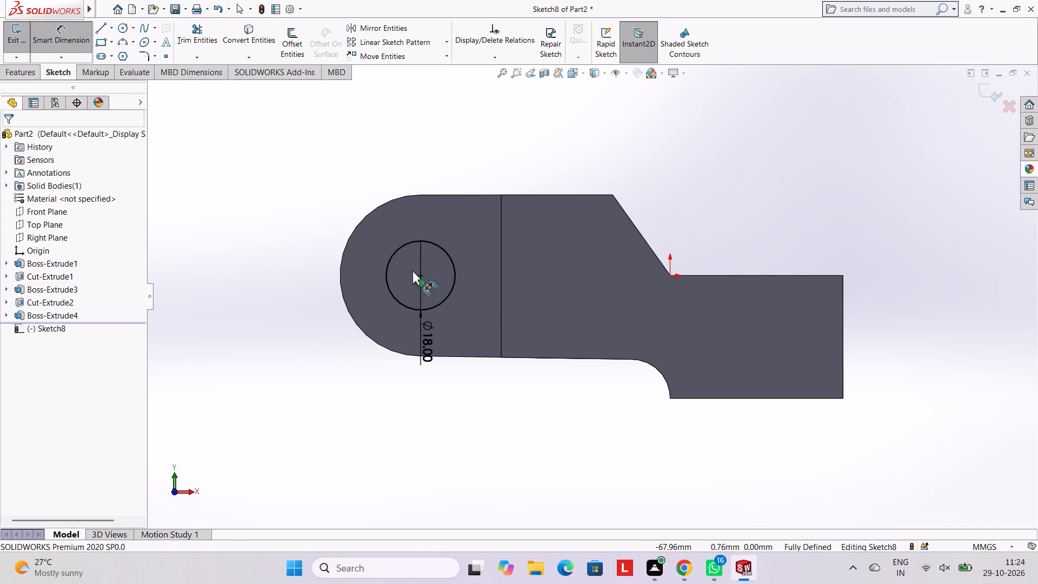
Cut the 18 mm circle into the rounded end with a 50 mm blind Extruded Cut.
left_click(31, 69)
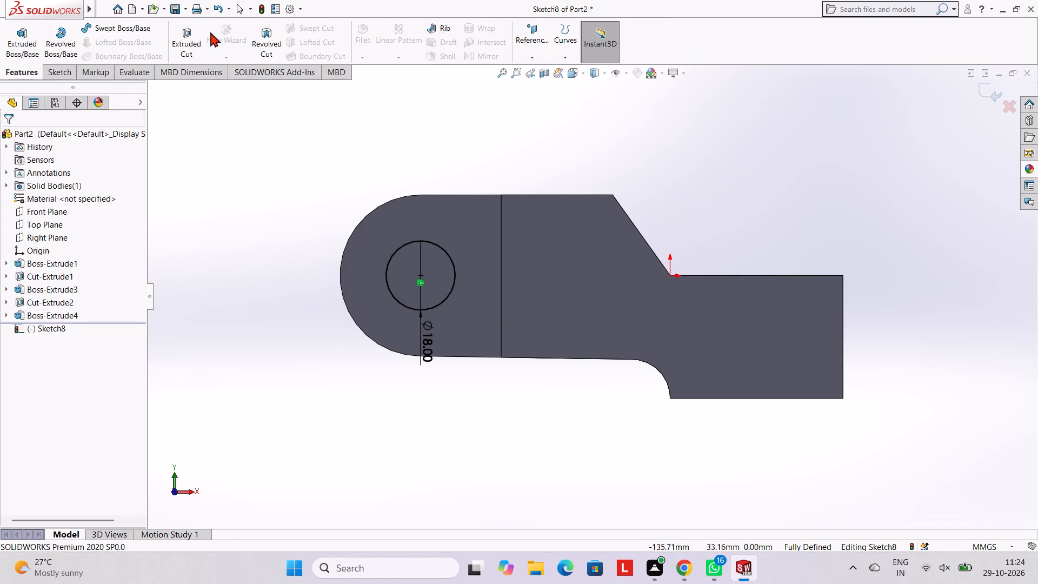
left_click(192, 34)
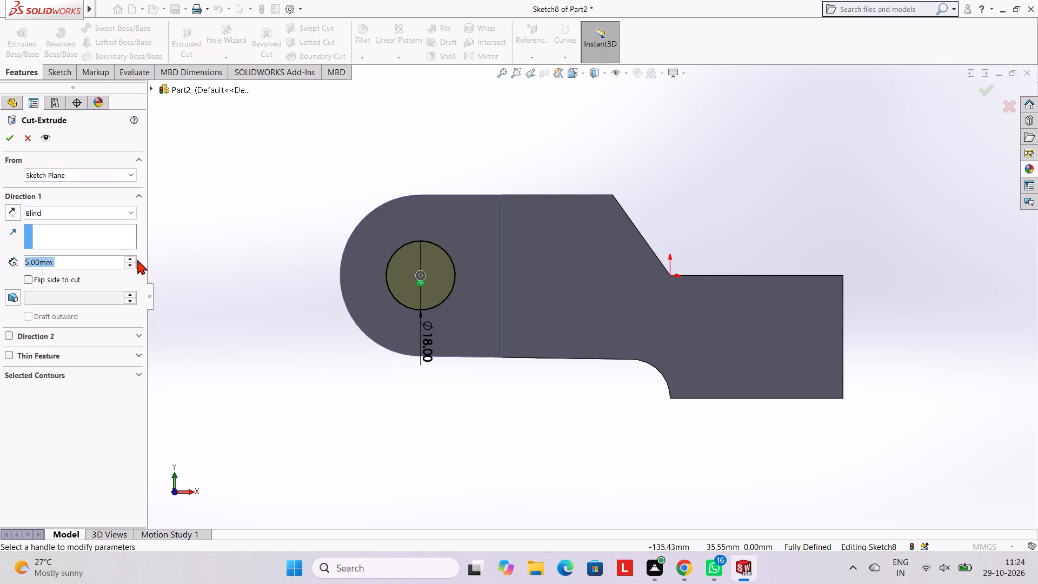
type("50")
key("Return")
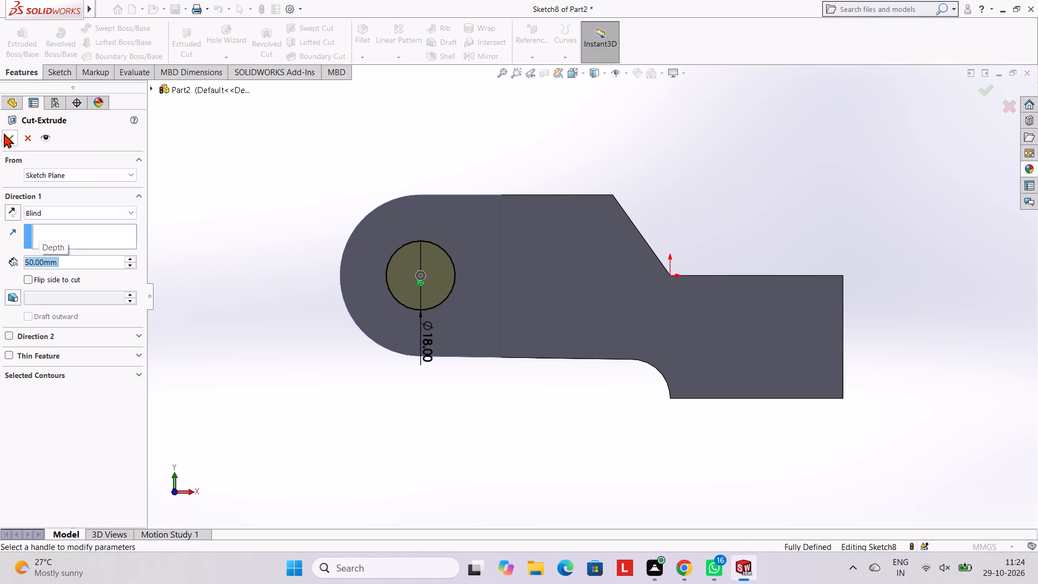
left_click(6, 135)
left_click(253, 182)
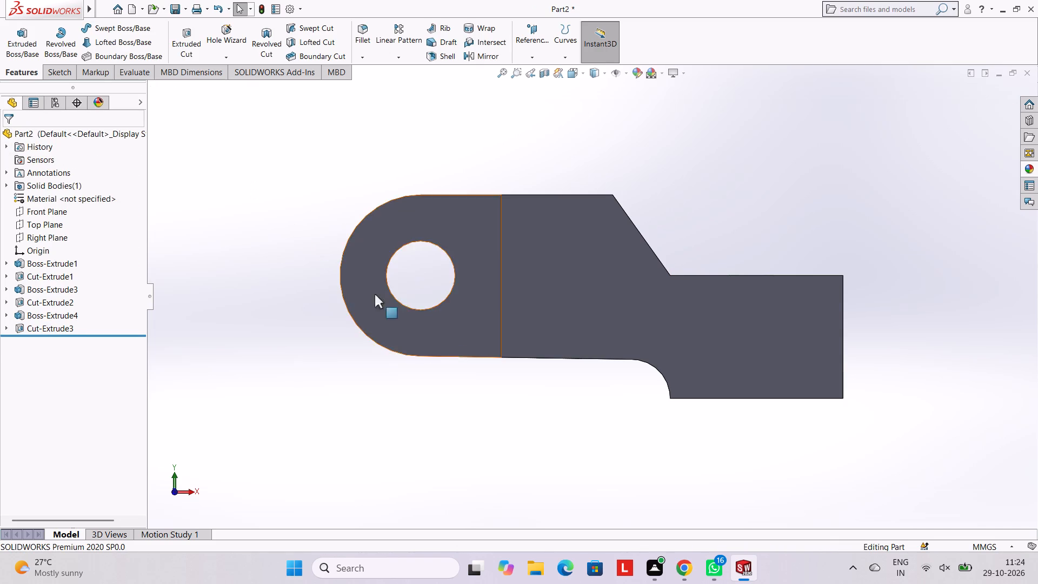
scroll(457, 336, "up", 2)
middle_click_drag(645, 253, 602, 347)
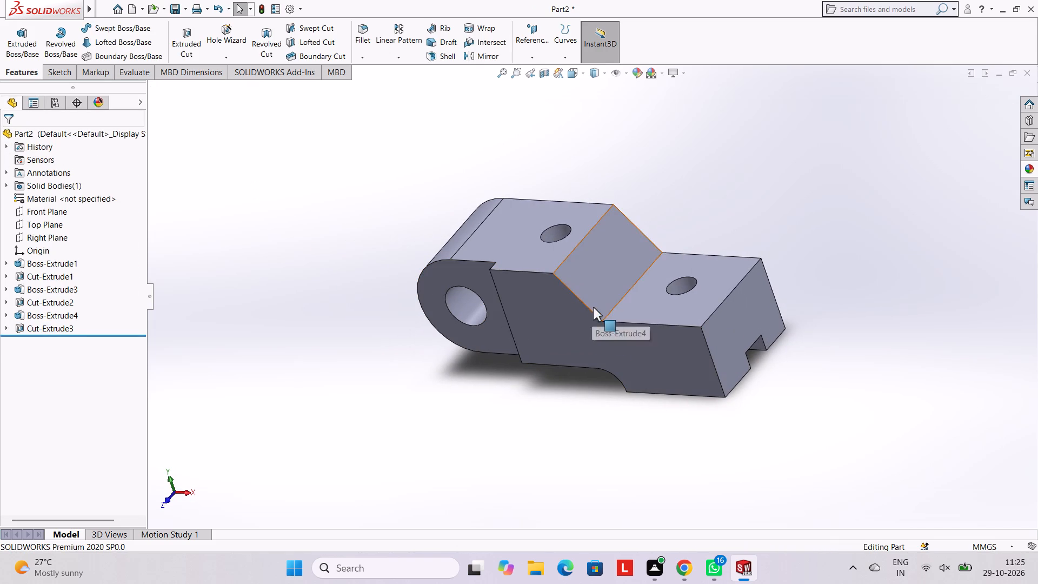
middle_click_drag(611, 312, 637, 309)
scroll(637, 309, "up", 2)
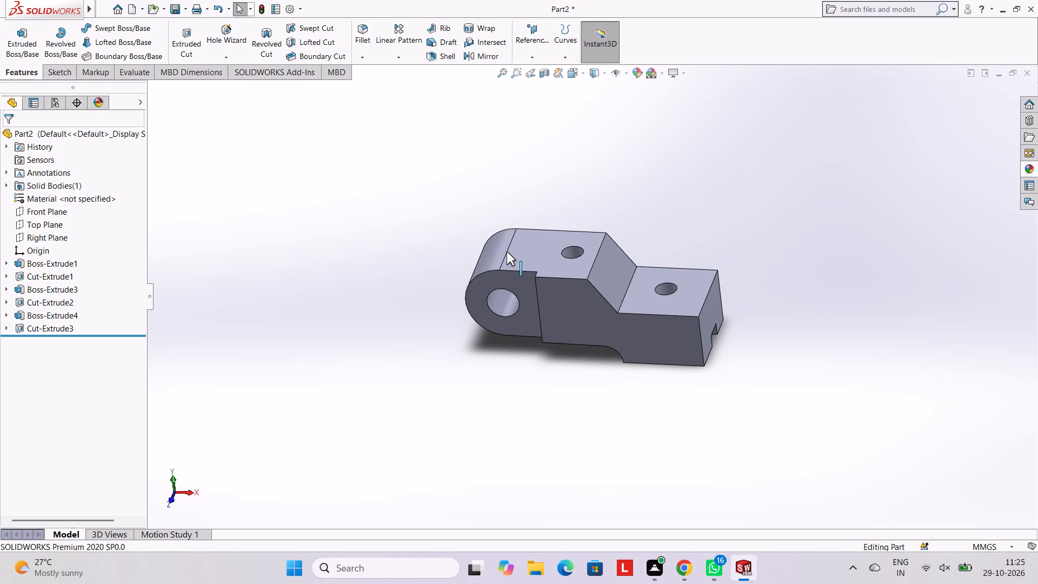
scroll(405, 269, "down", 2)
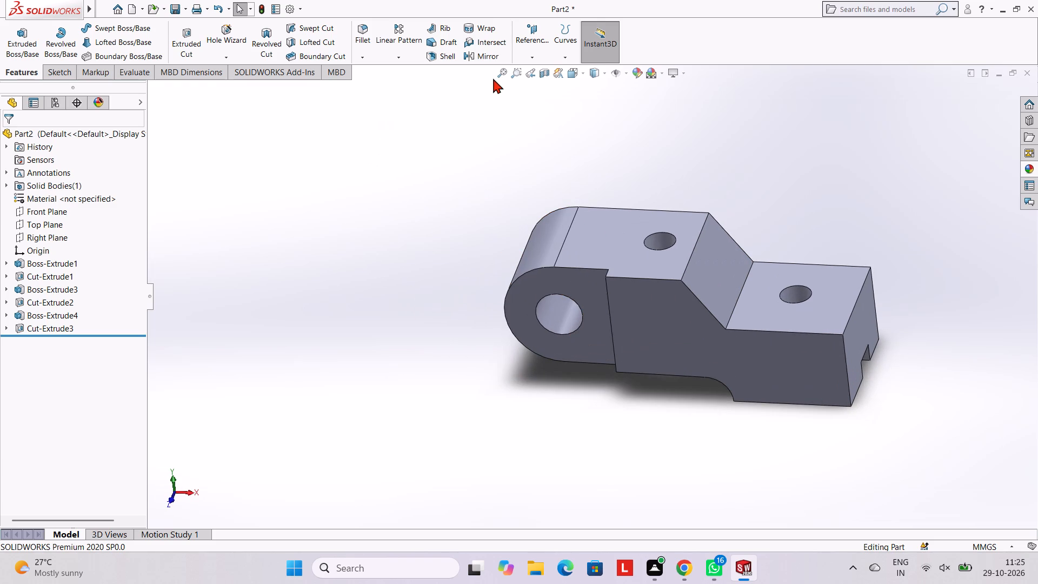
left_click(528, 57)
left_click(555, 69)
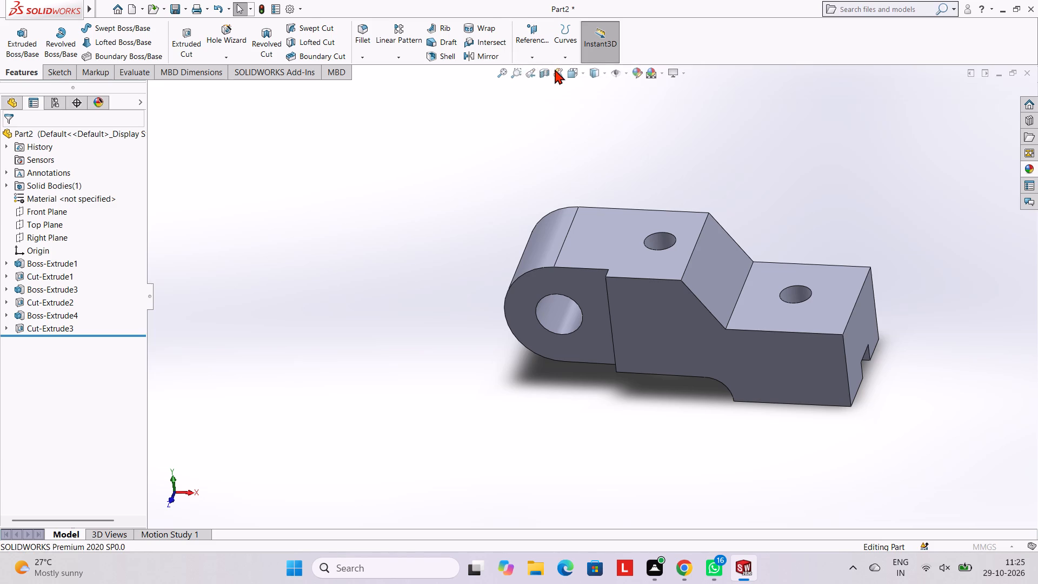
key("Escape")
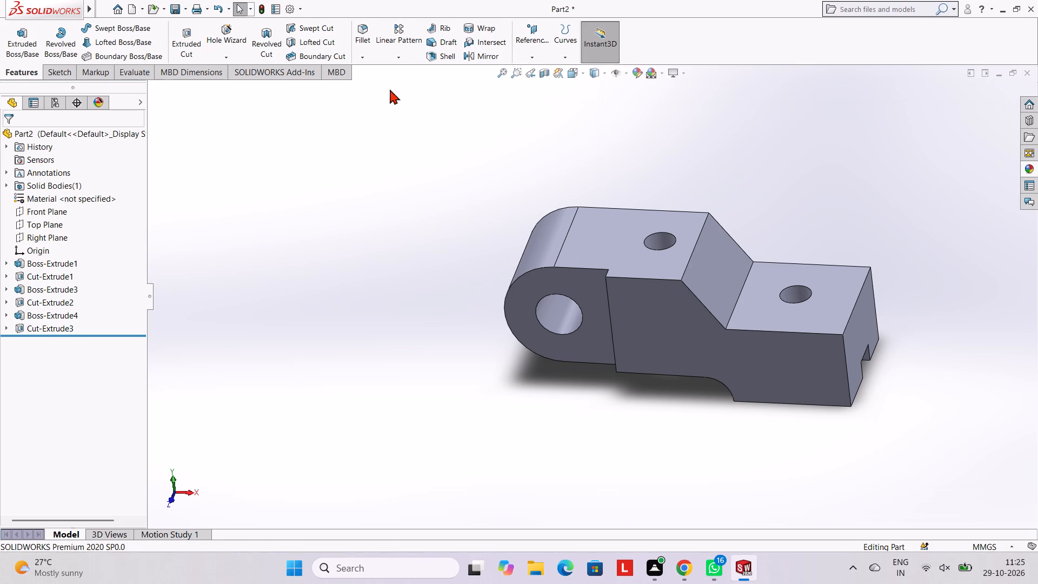
Chamfer the upper horizontal edge of the 5 mm raised side boss, with 3 mm distance and 45° angle.
left_click(362, 59)
left_click(382, 79)
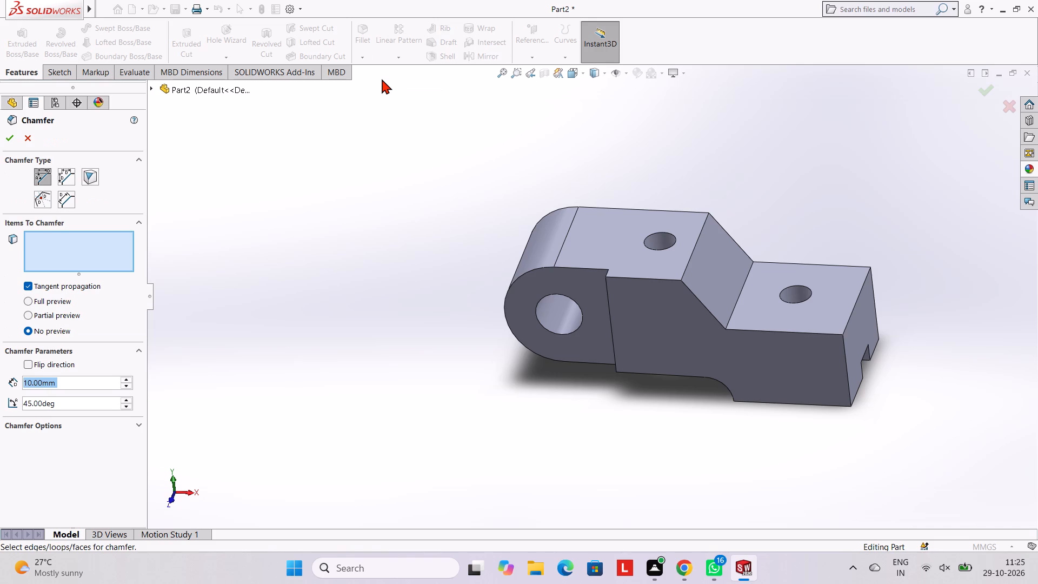
key("3")
key("Return")
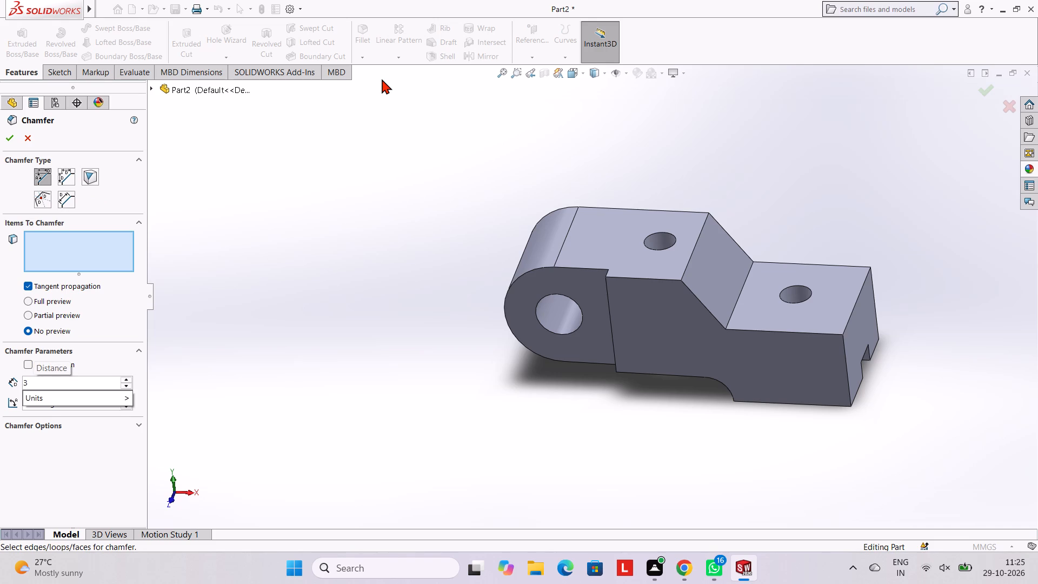
left_click(656, 278)
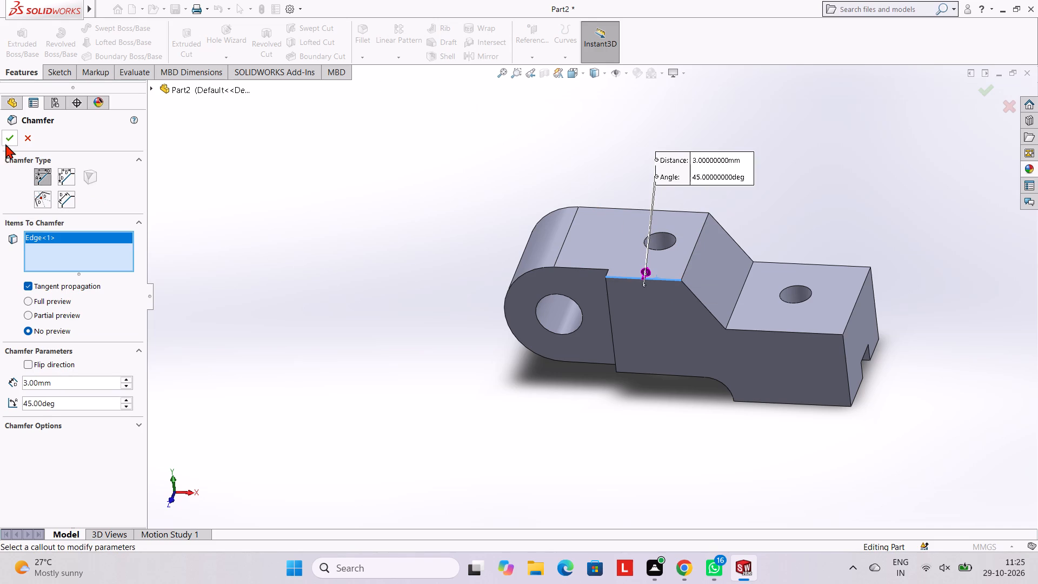
left_click(8, 140)
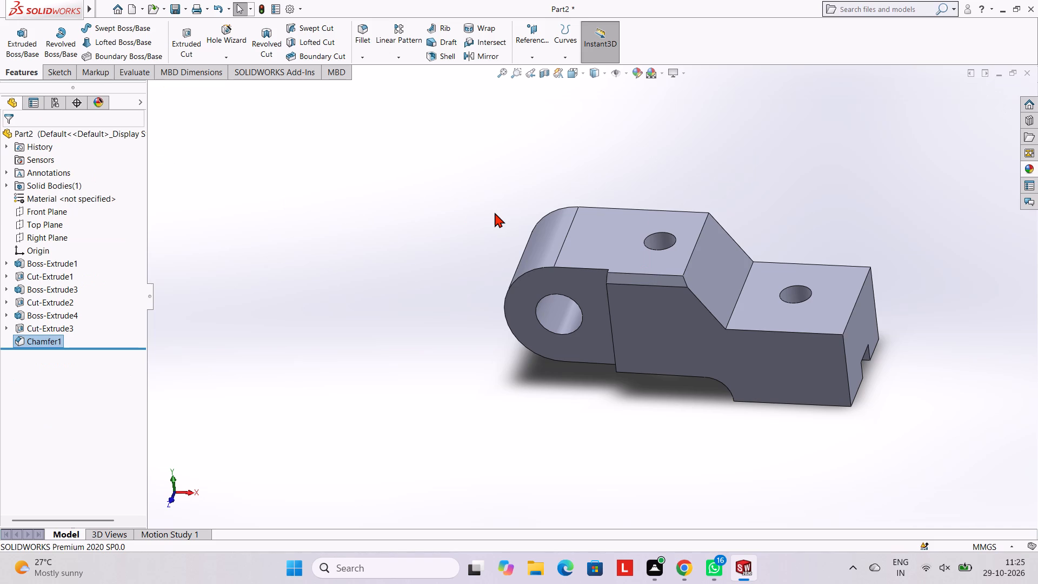
Chamfer the vertical corner edge of the raised side boss at the block's low, slotted end, with 3 mm distance and 45° angle.
left_click(362, 62)
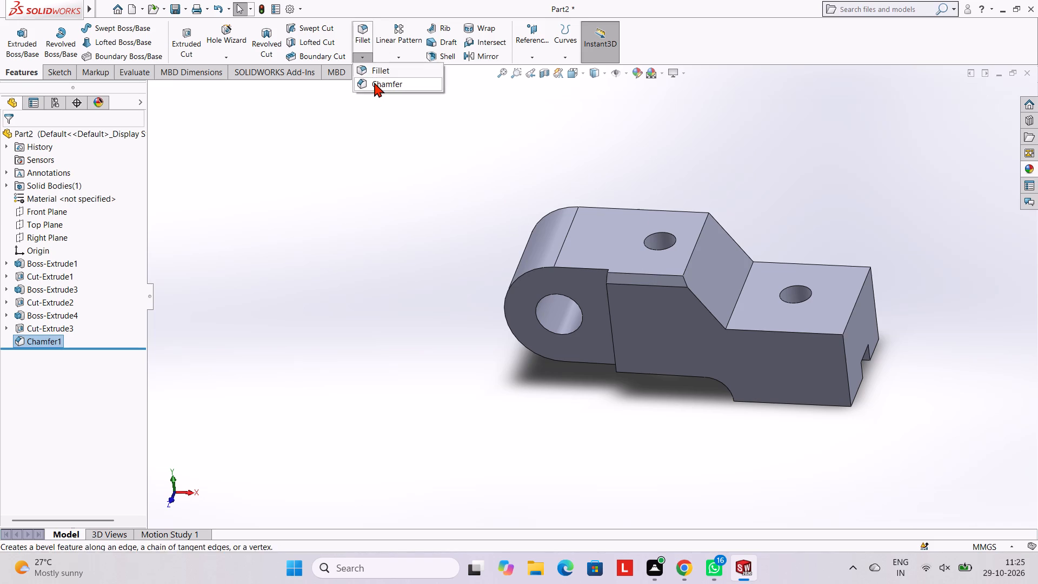
left_click(374, 82)
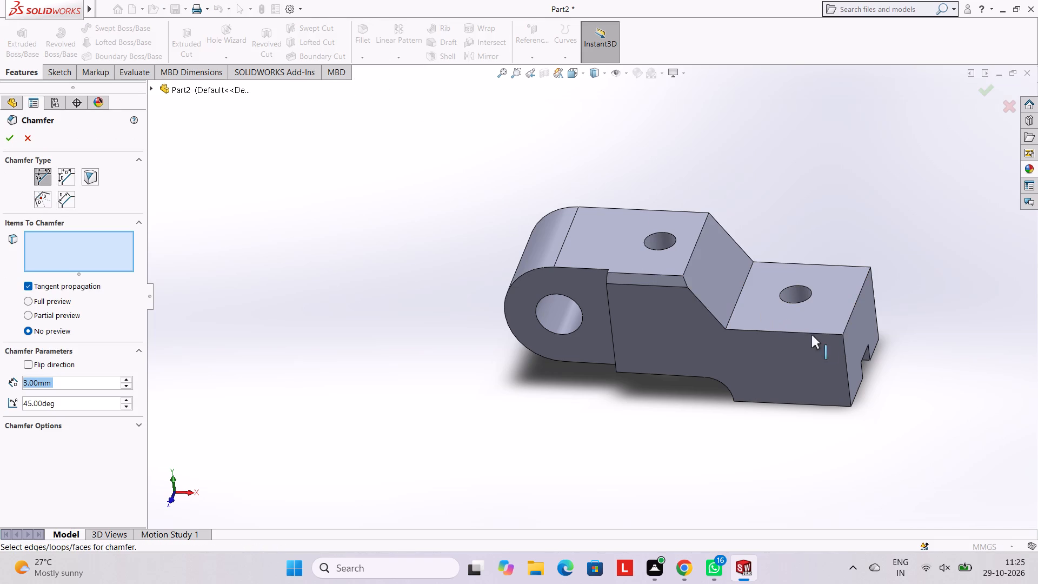
left_click(847, 373)
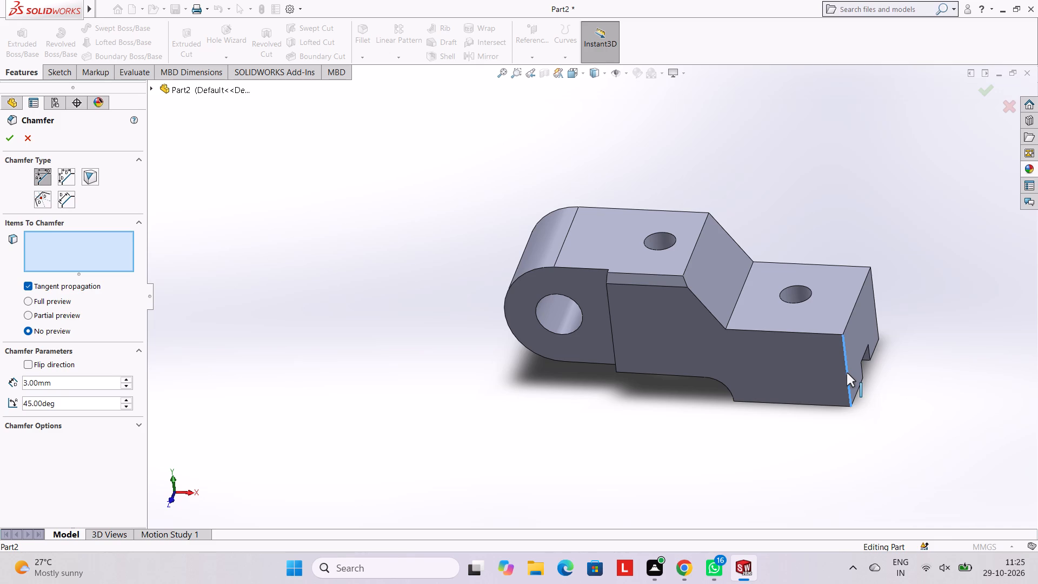
left_click(4, 143)
left_click(294, 191)
Examine the chamfered block from an angled view showing the rounded end, the side boss and the slotted end.
scroll(568, 342, "up", 3)
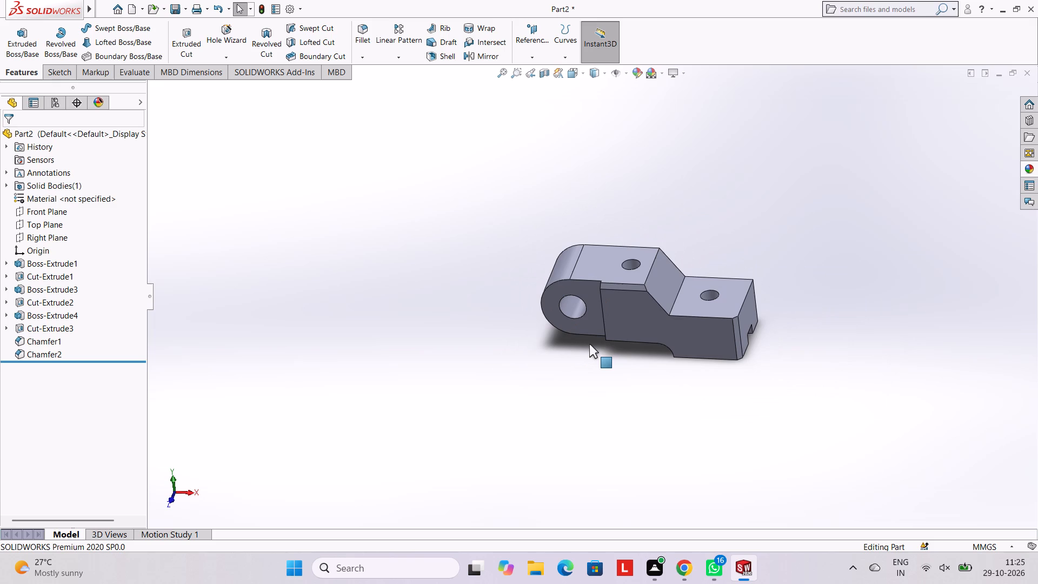
middle_click_drag(594, 317, 571, 267)
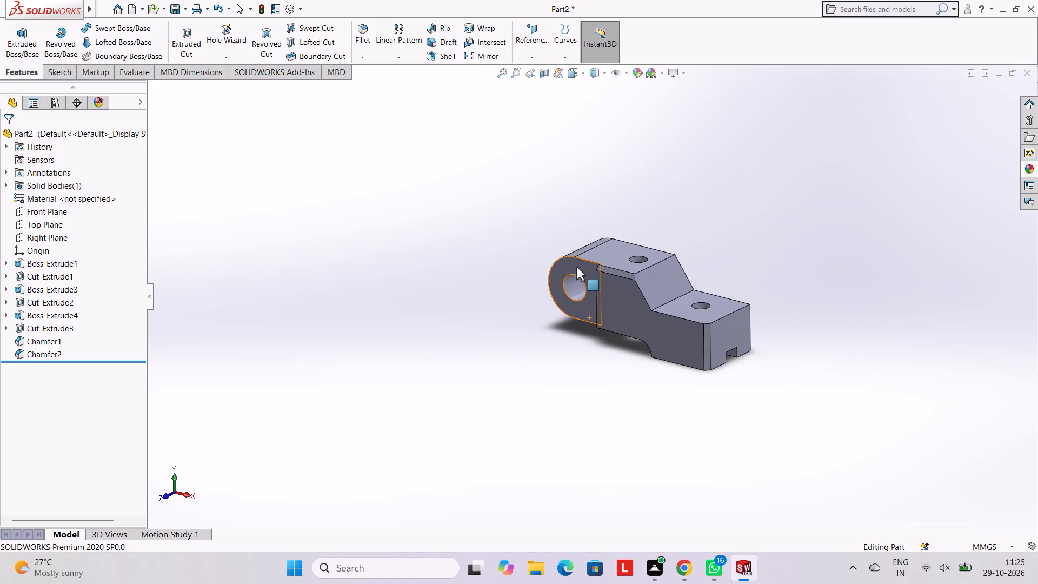
scroll(636, 254, "down", 3)
scroll(655, 354, "up", 1)
scroll(655, 353, "down", 2)
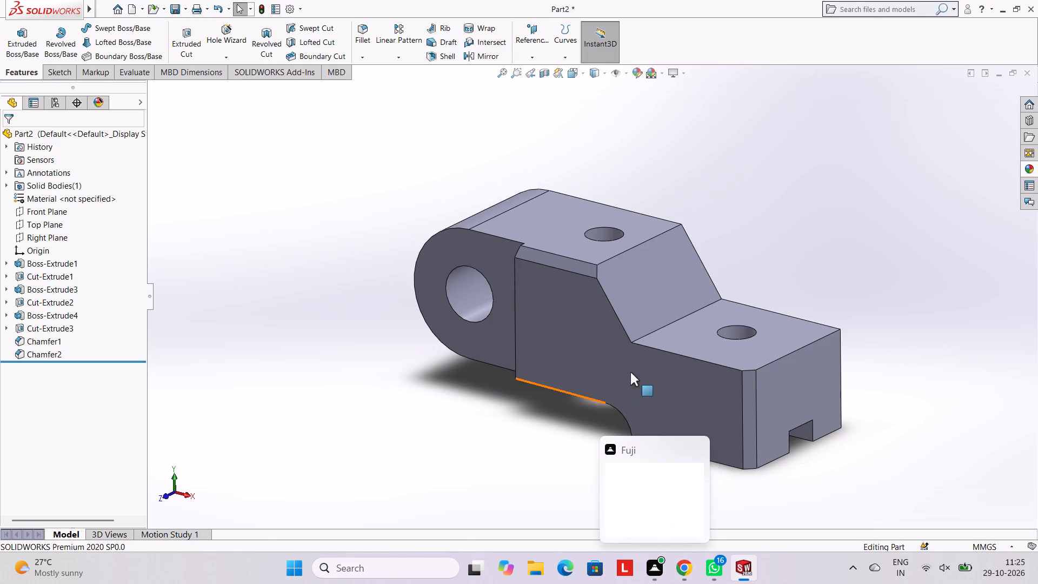
left_click(828, 237)
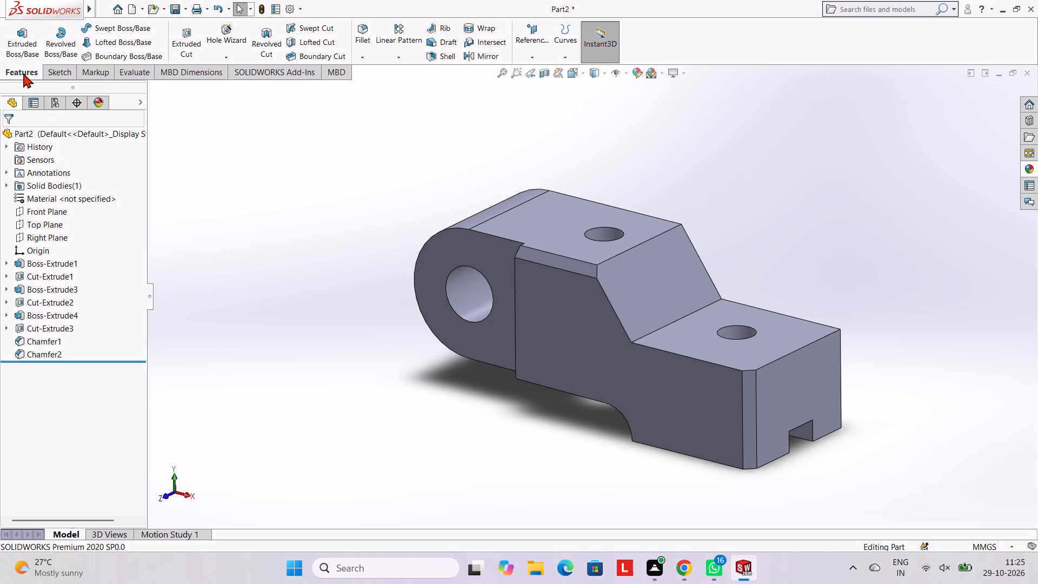
key("Escape")
key("Escape")
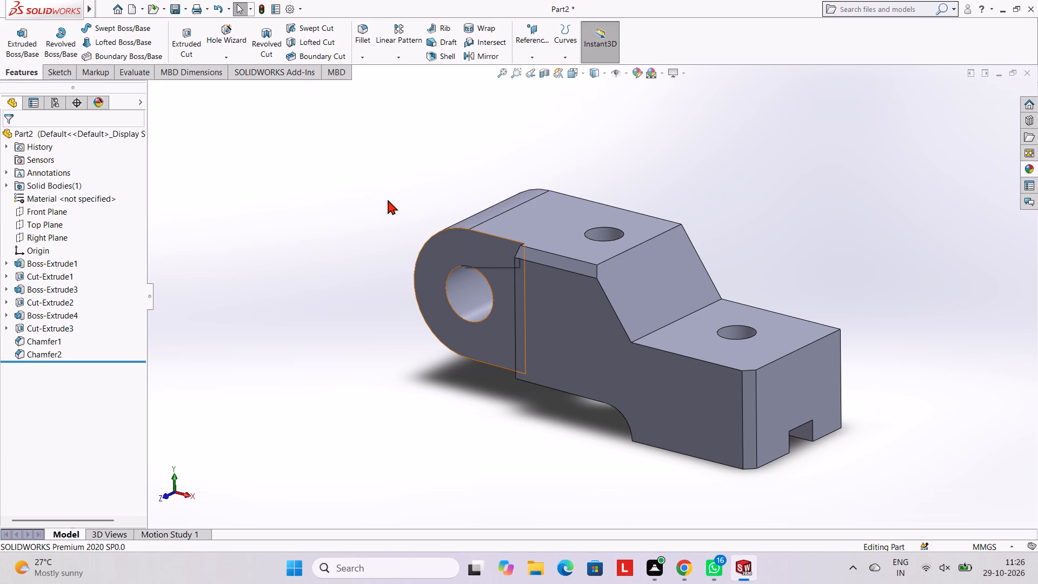
Save the part in the Documents folder as a SOLIDWORKS Part named "pivot link arm".
key("ctrl+s")
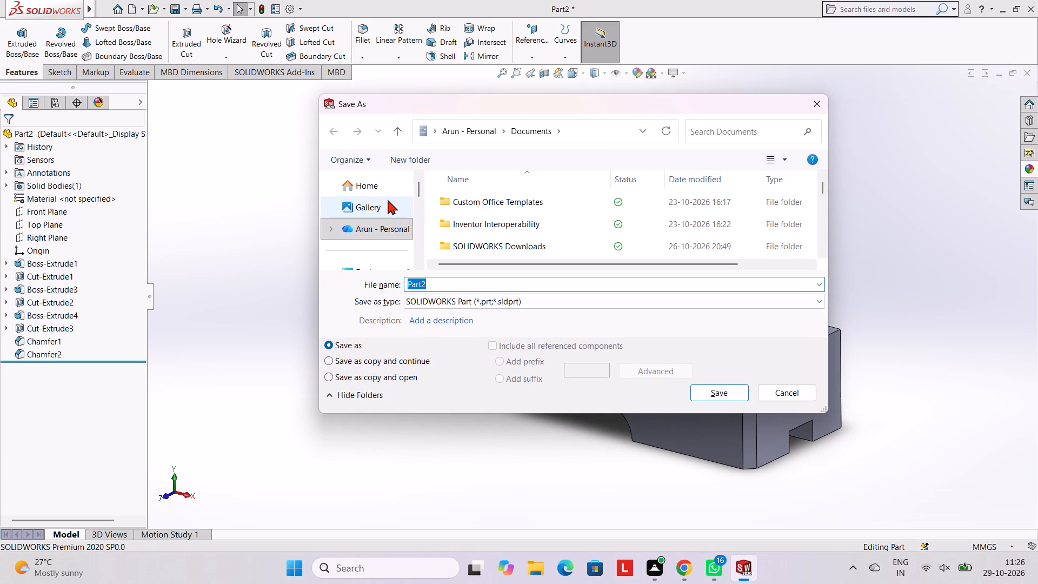
type("pivot")
key("space")
type("link arm")
key("space")
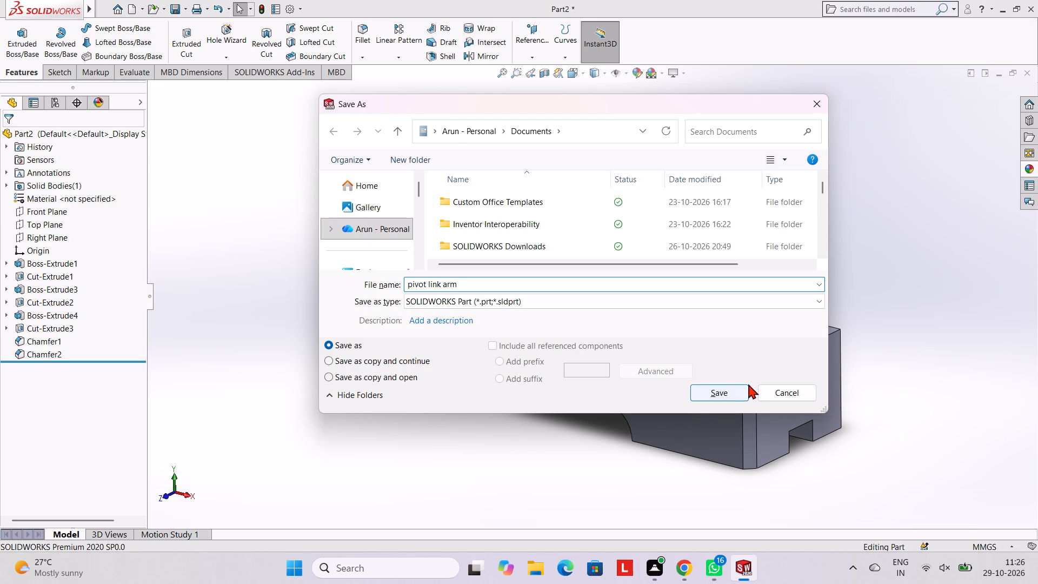
left_click(747, 393)
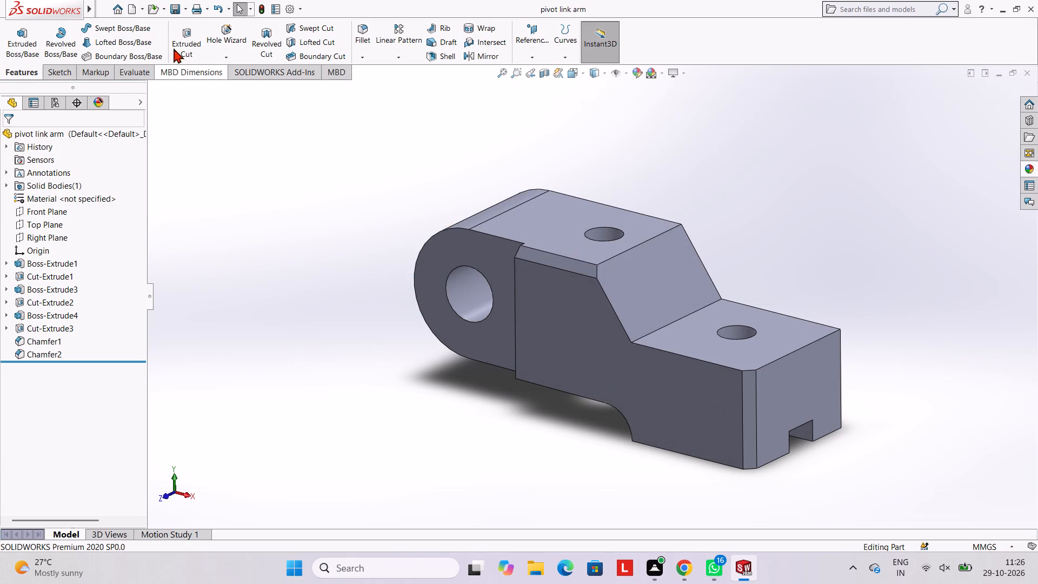
Save a copy of the part as an Adobe PDF named "pivot link arm" in the Documents folder.
left_click(185, 5)
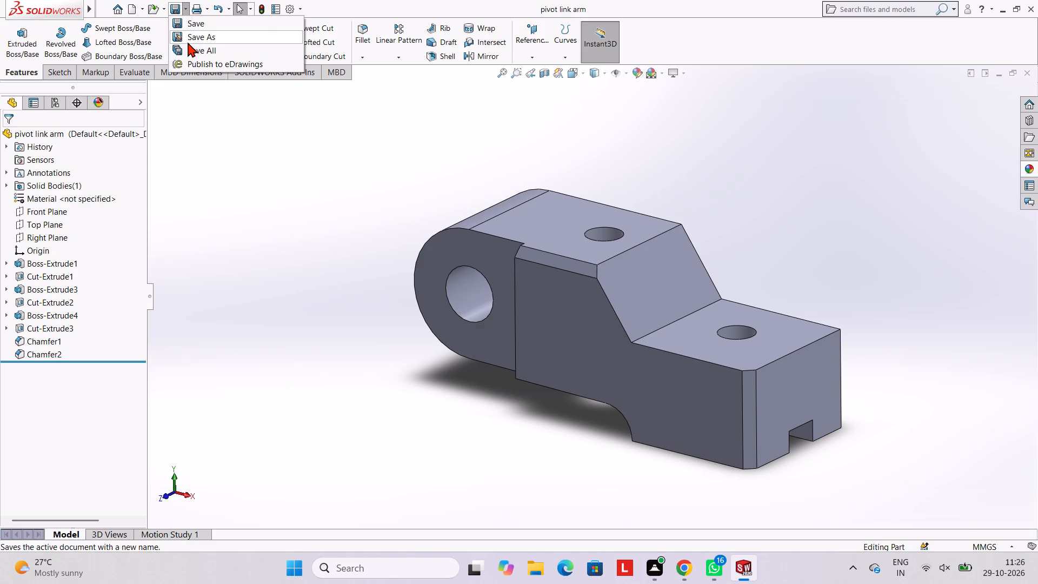
left_click(188, 42)
left_click(548, 304)
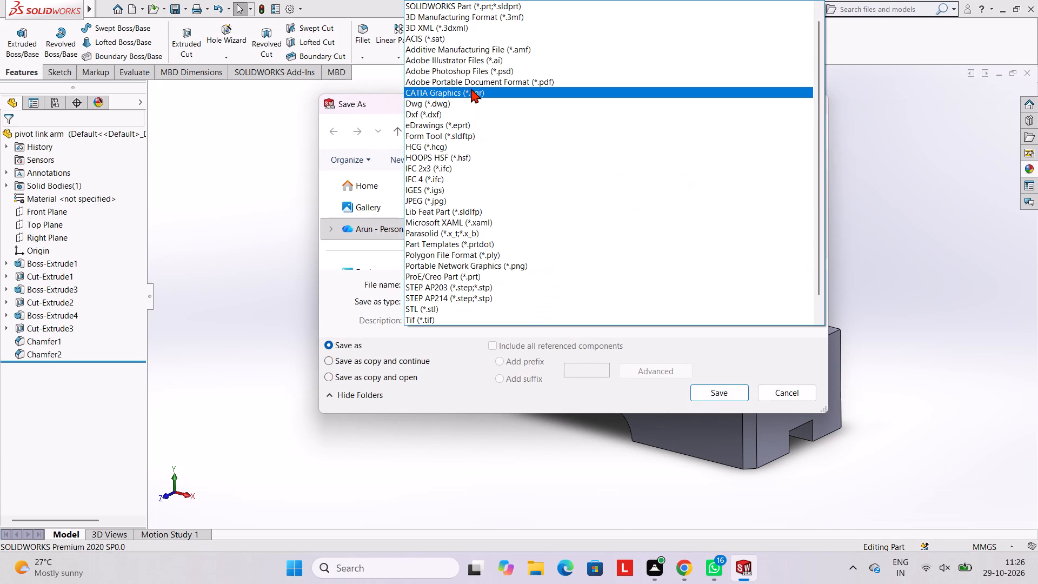
left_click(463, 82)
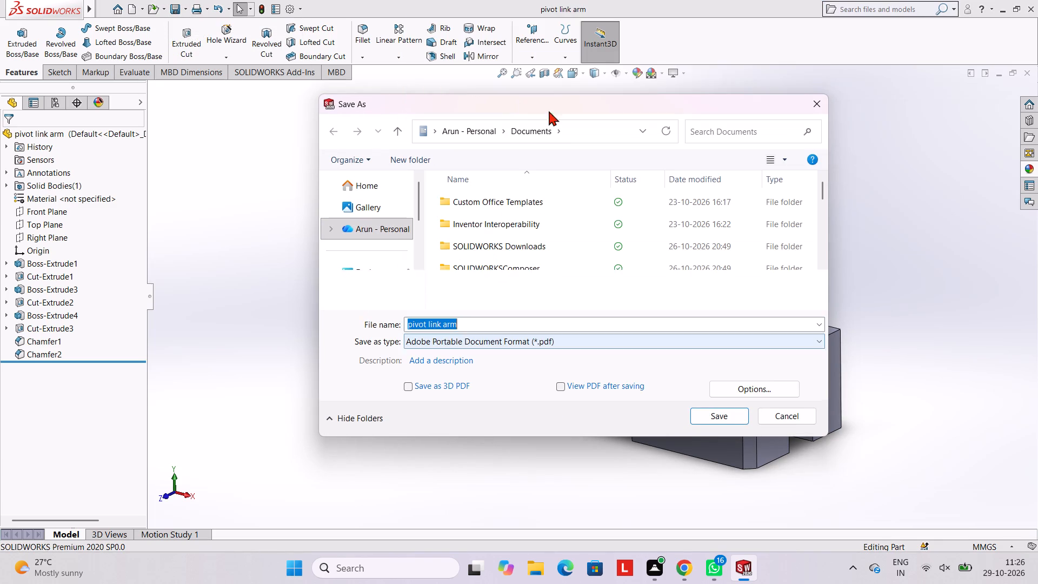
left_click(715, 414)
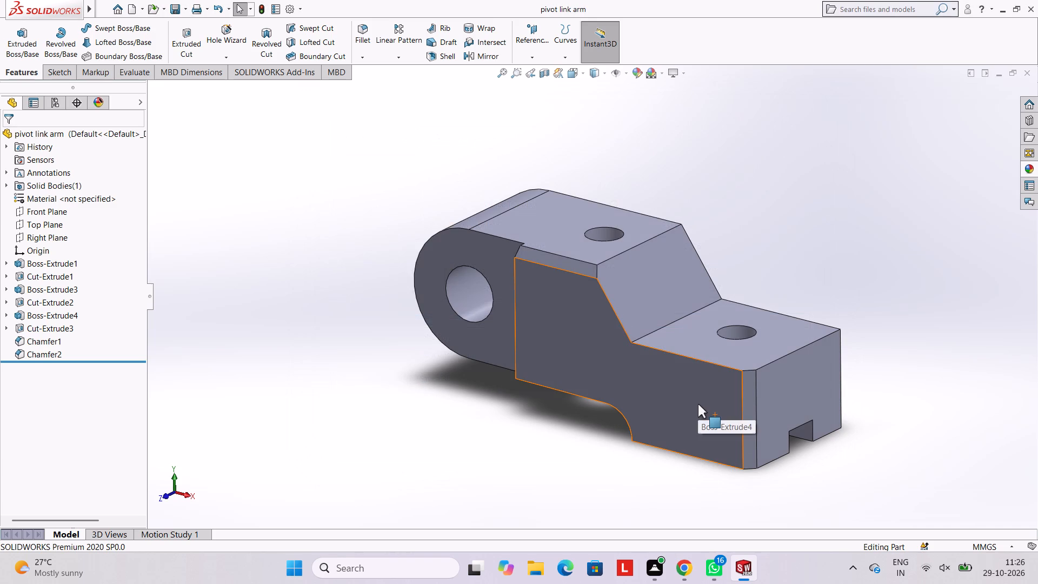